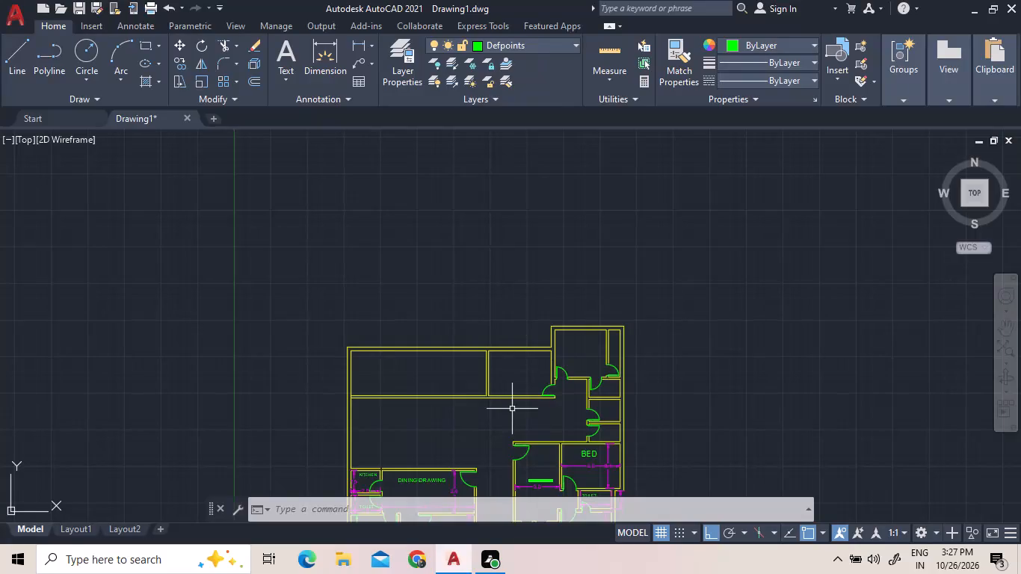
Copy the TOILET label into the small room above the upper BED room and the small room below the upper-right room.
scroll(512, 410, up, 1)
scroll(537, 346, up, 2)
scroll(537, 346, down, 1)
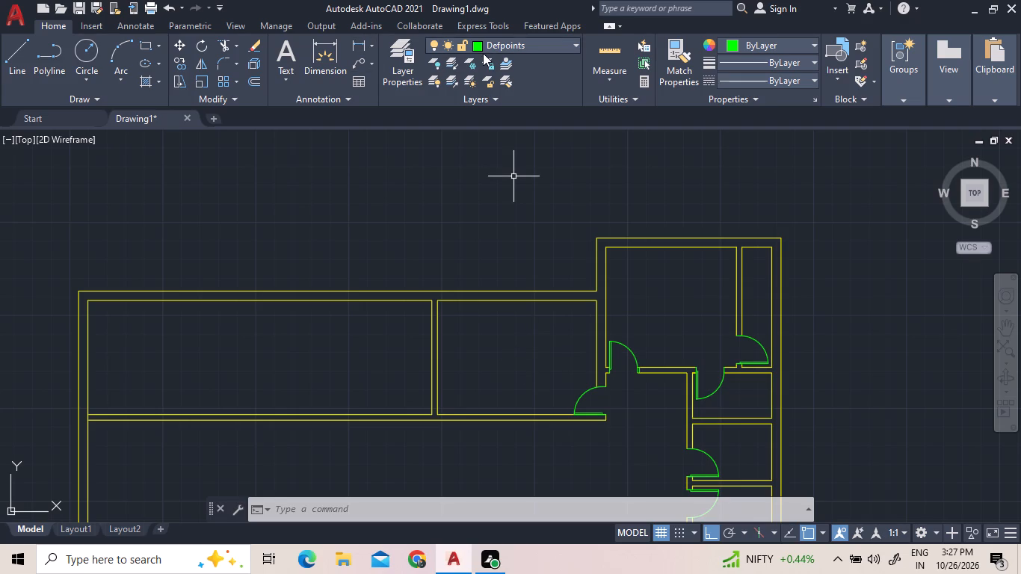
scroll(491, 75, down, 3)
scroll(685, 257, down, 2)
middle_drag(752, 354, 602, 339)
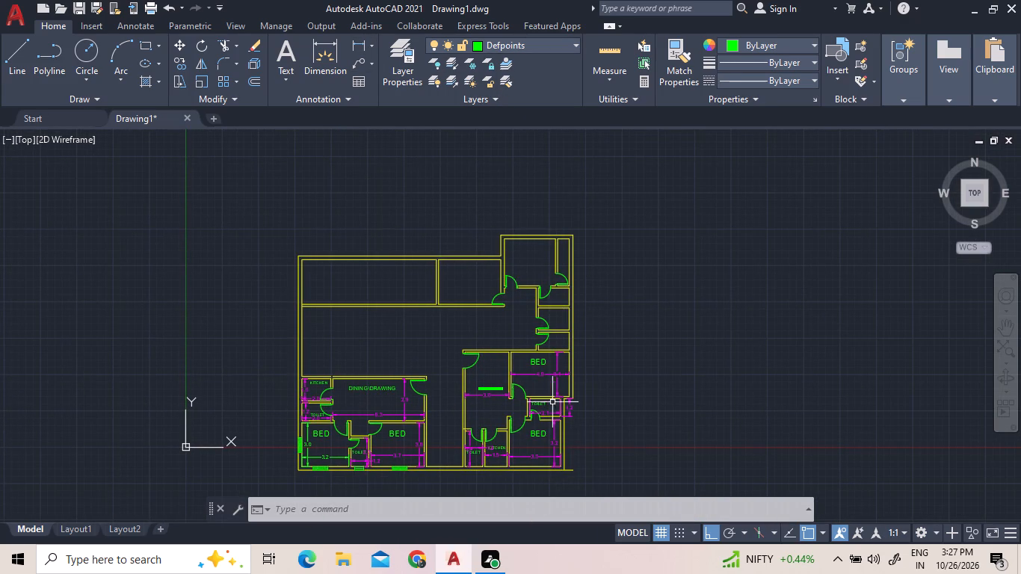
scroll(527, 447, up, 1)
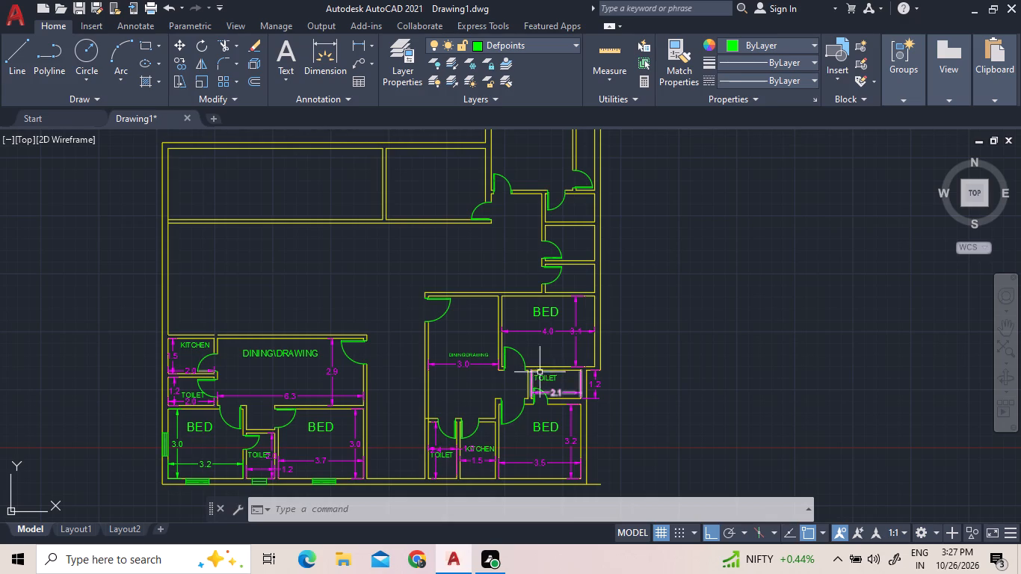
click(553, 380)
right_click(528, 341)
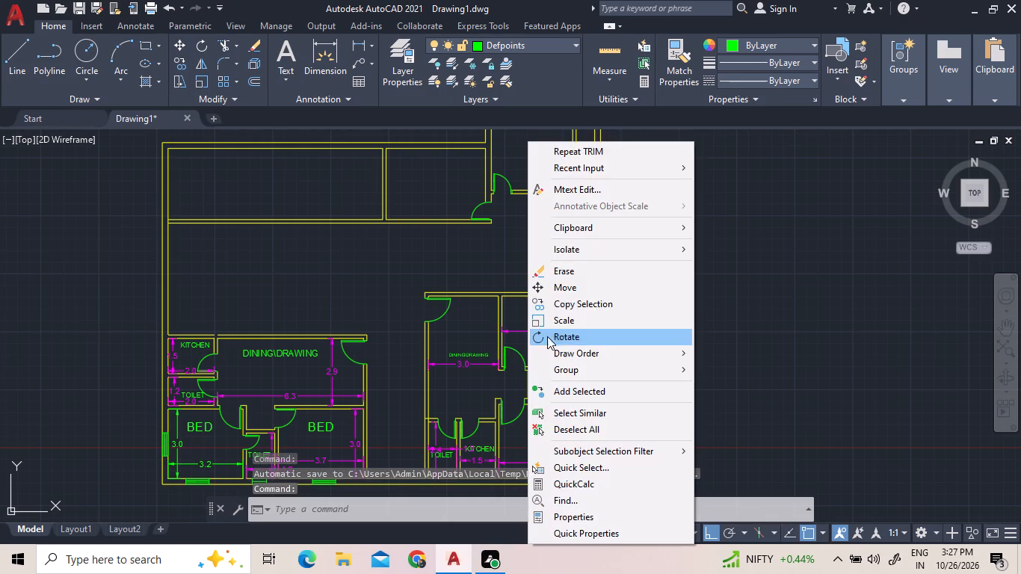
click(580, 302)
click(549, 377)
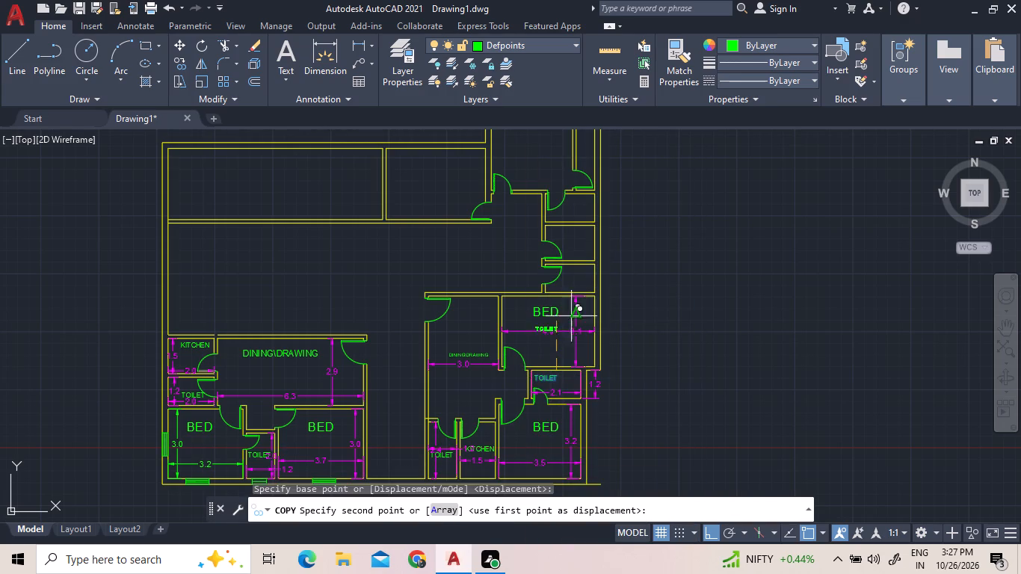
scroll(585, 280, up, 4)
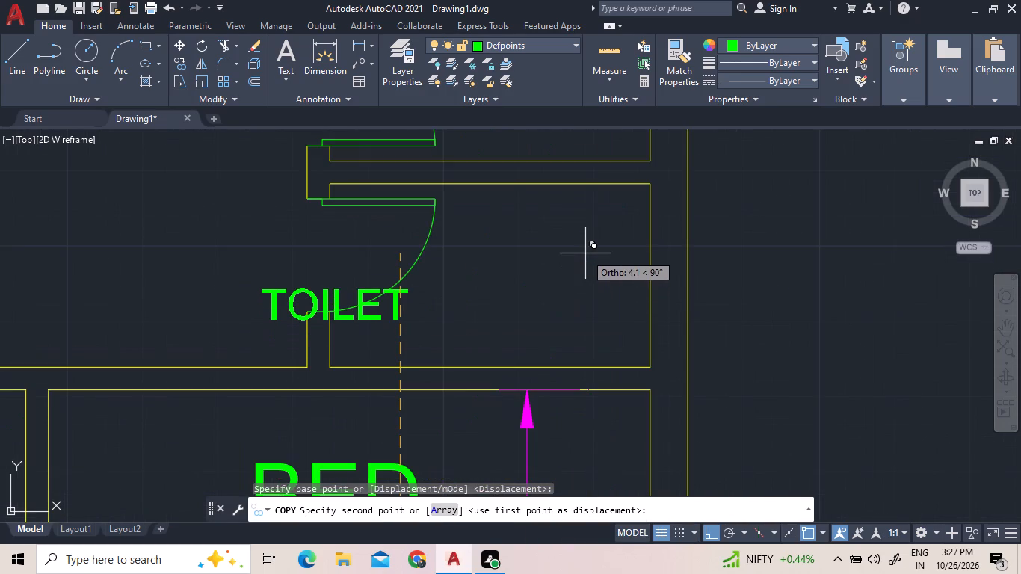
key(F8)
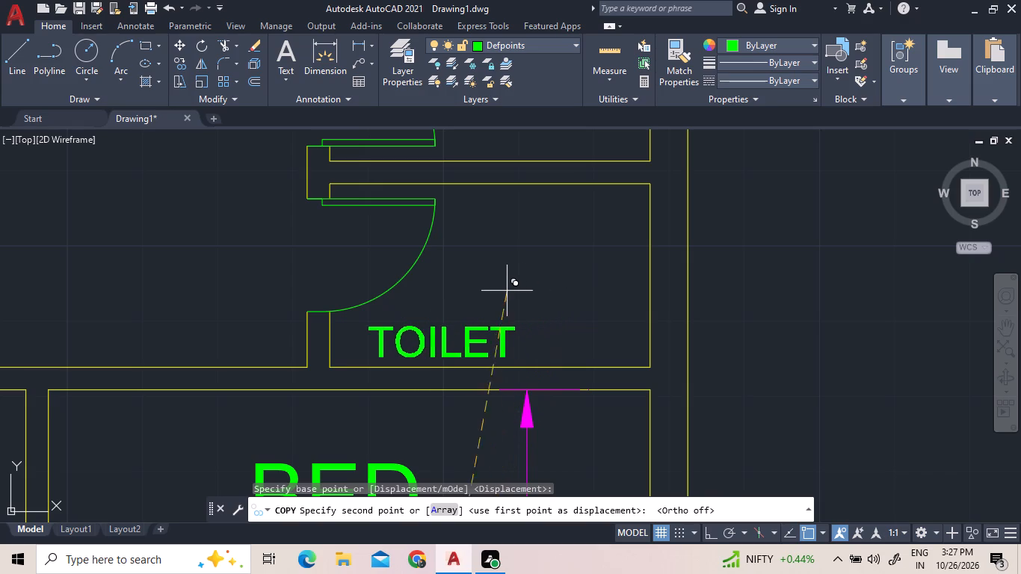
click(486, 284)
scroll(497, 366, down, 2)
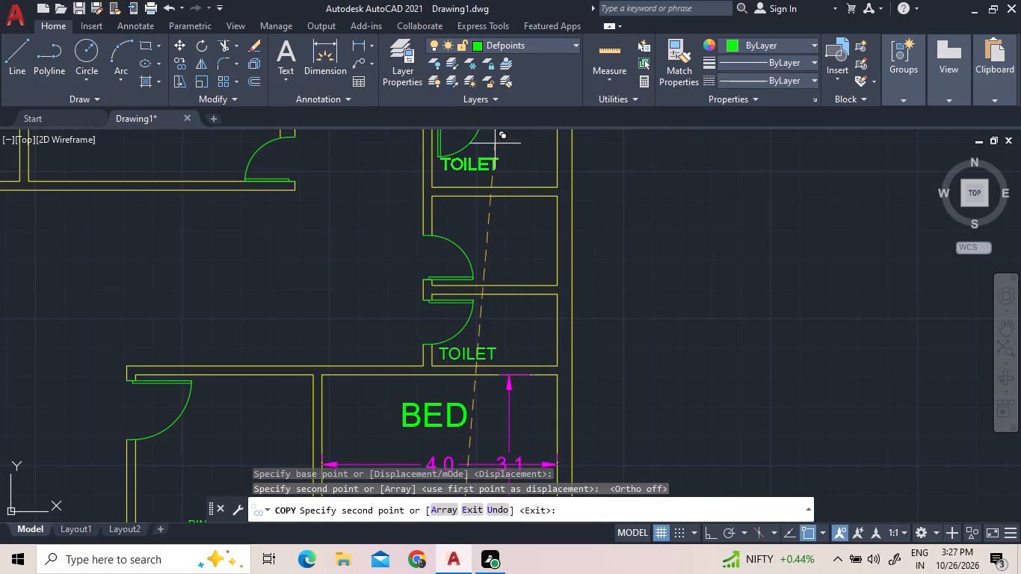
click(494, 149)
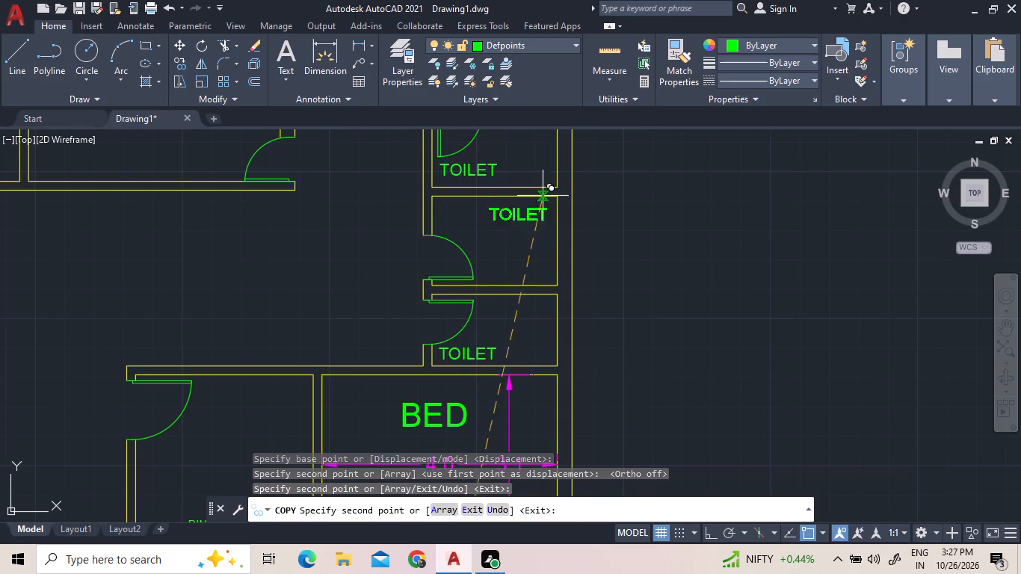
key(Escape)
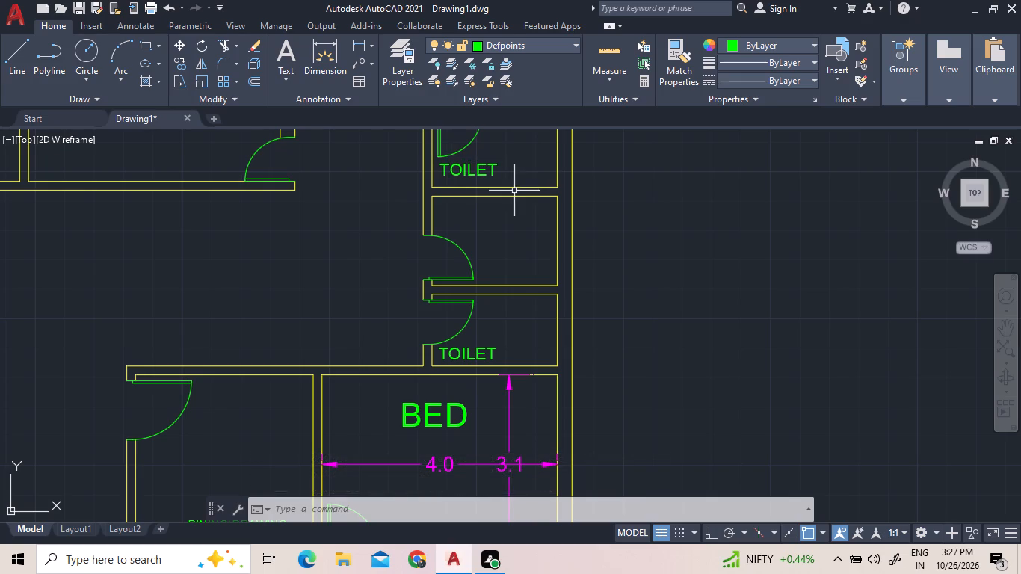
Copy the KITCHEN label into the small room between the two newly labelled toilets.
scroll(514, 217, down, 2)
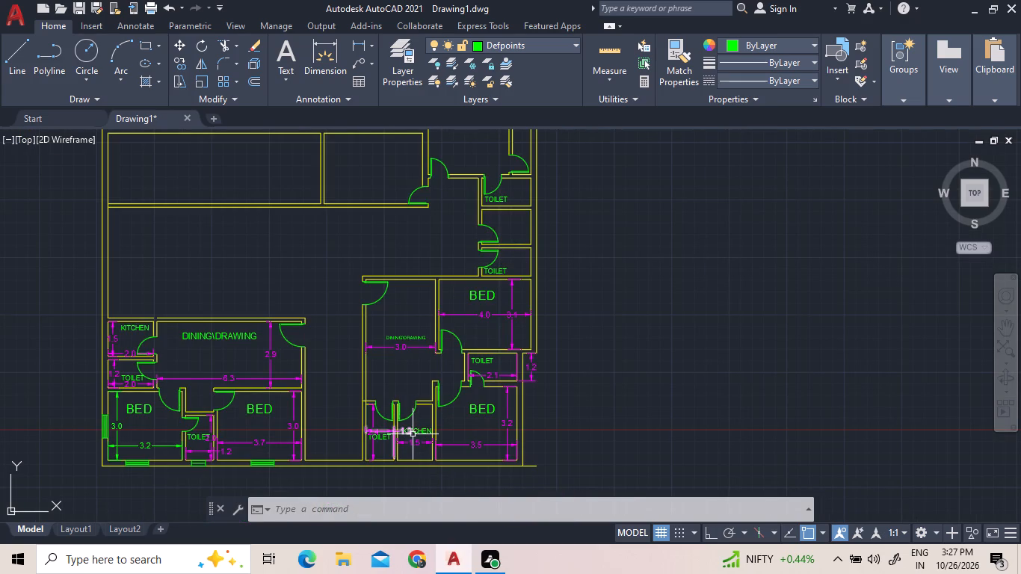
scroll(416, 433, up, 3)
click(416, 433)
right_click(416, 420)
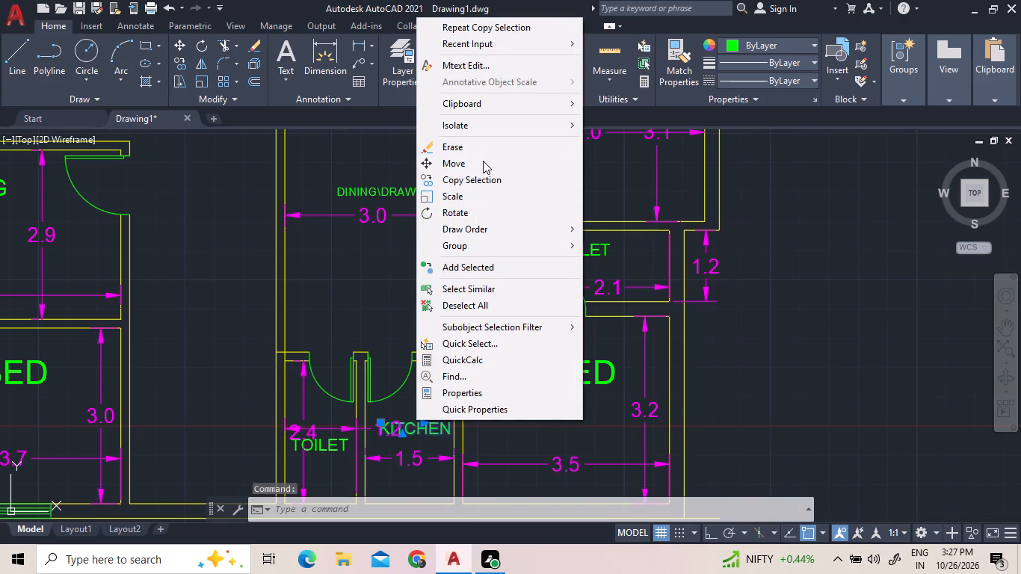
click(484, 176)
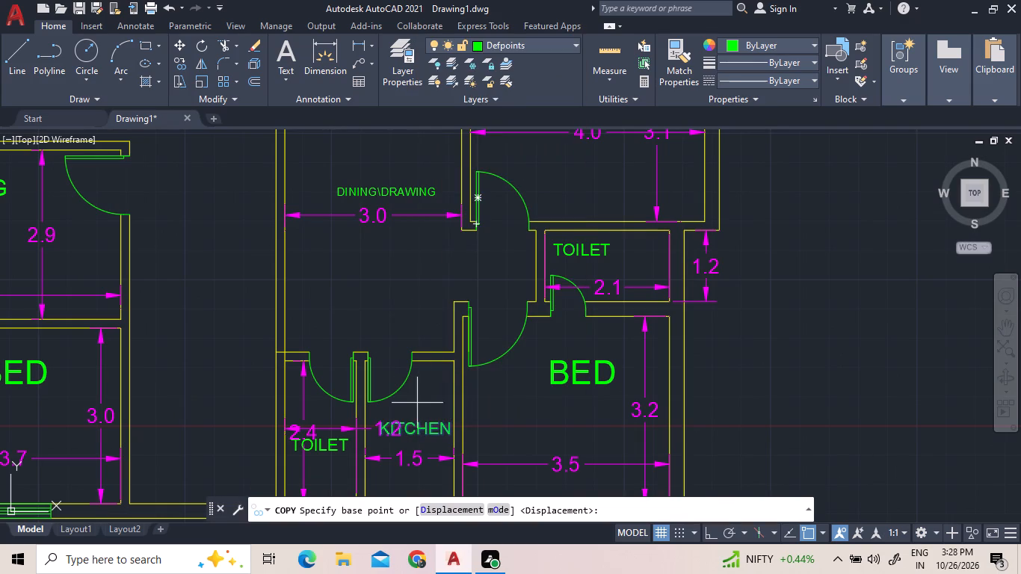
click(417, 430)
scroll(516, 457, down, 3)
scroll(555, 330, up, 1)
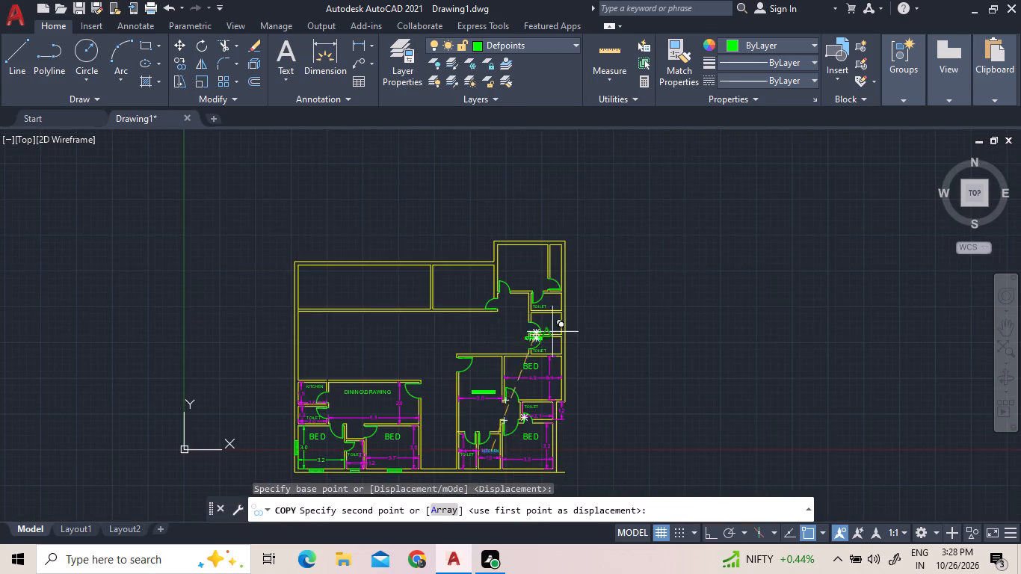
scroll(555, 330, up, 2)
click(501, 281)
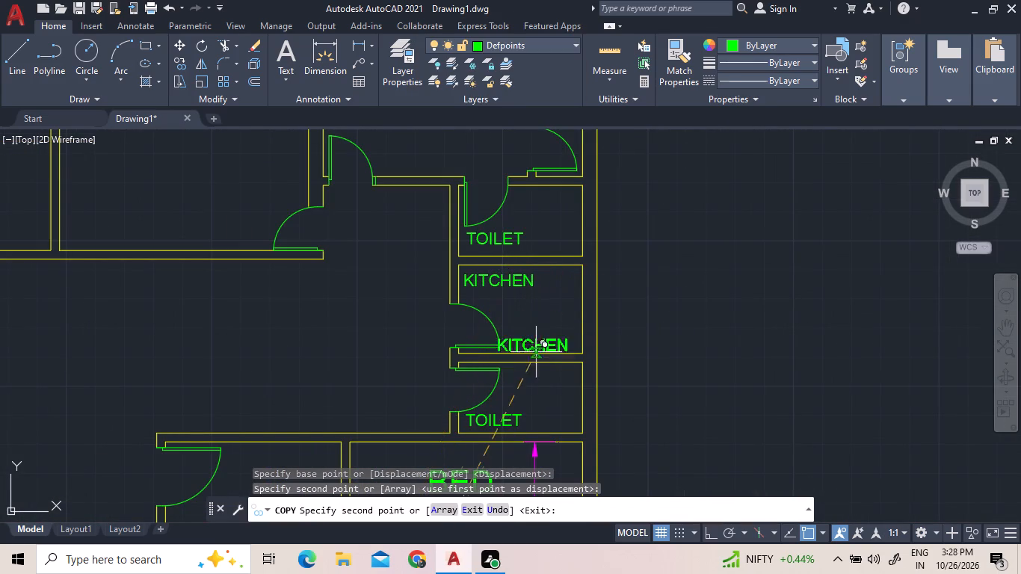
right_click(368, 316)
click(371, 318)
Copy the BED label from the room below the toilets into the large upper-right room.
scroll(374, 318, down, 2)
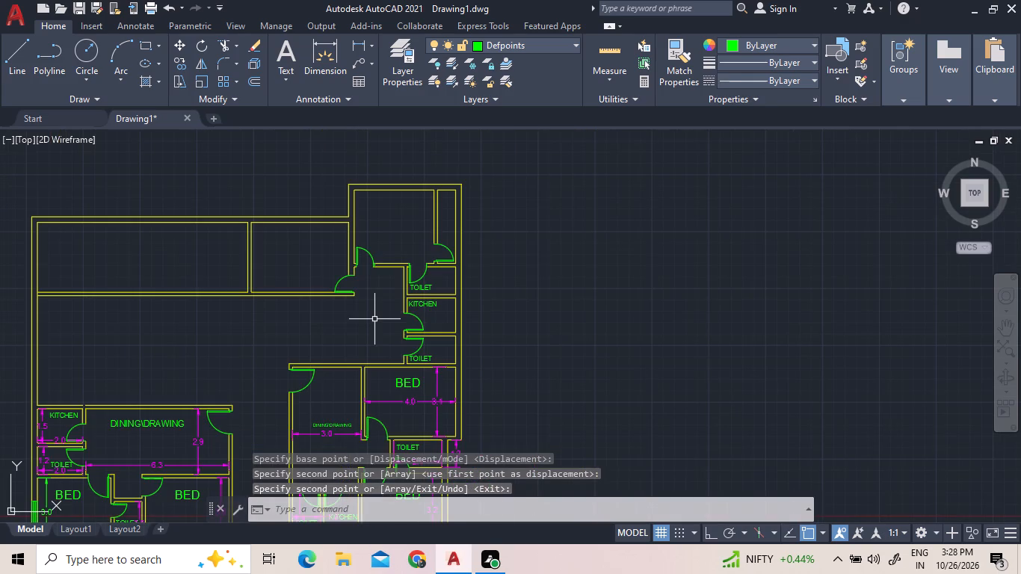
click(412, 386)
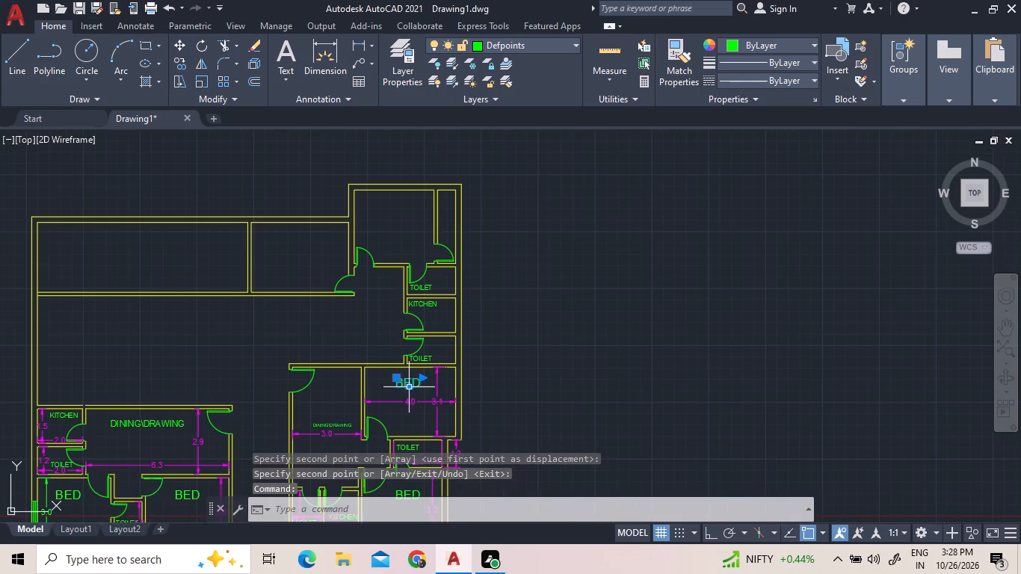
right_click(410, 386)
click(484, 300)
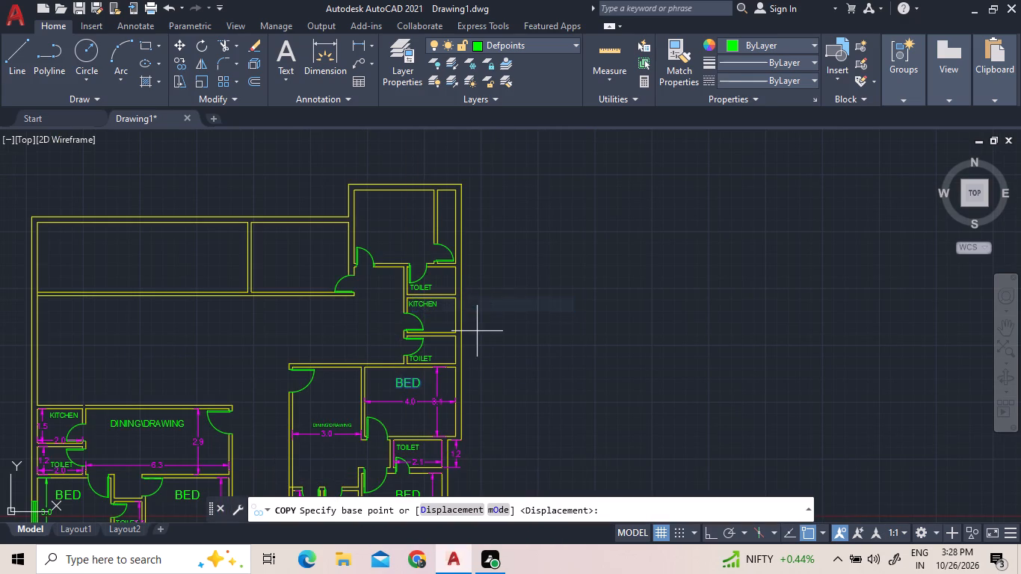
click(408, 386)
scroll(372, 203, up, 1)
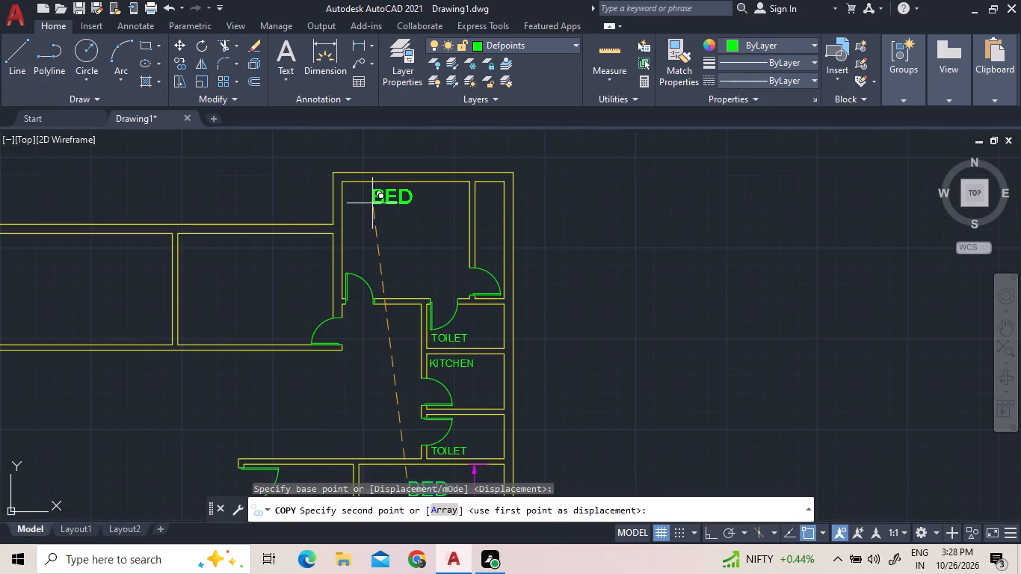
scroll(372, 203, up, 2)
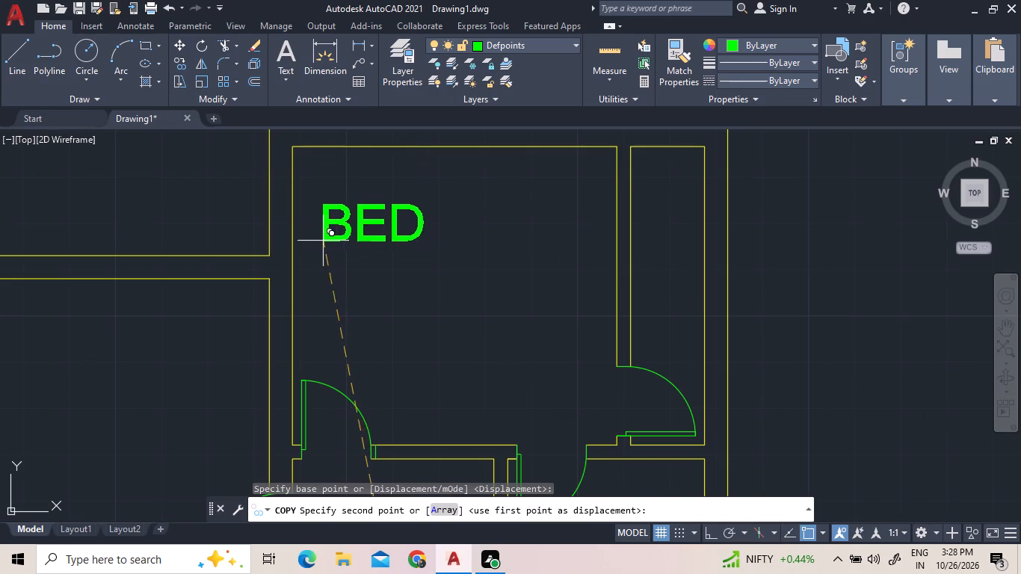
click(319, 239)
right_click(383, 273)
click(418, 285)
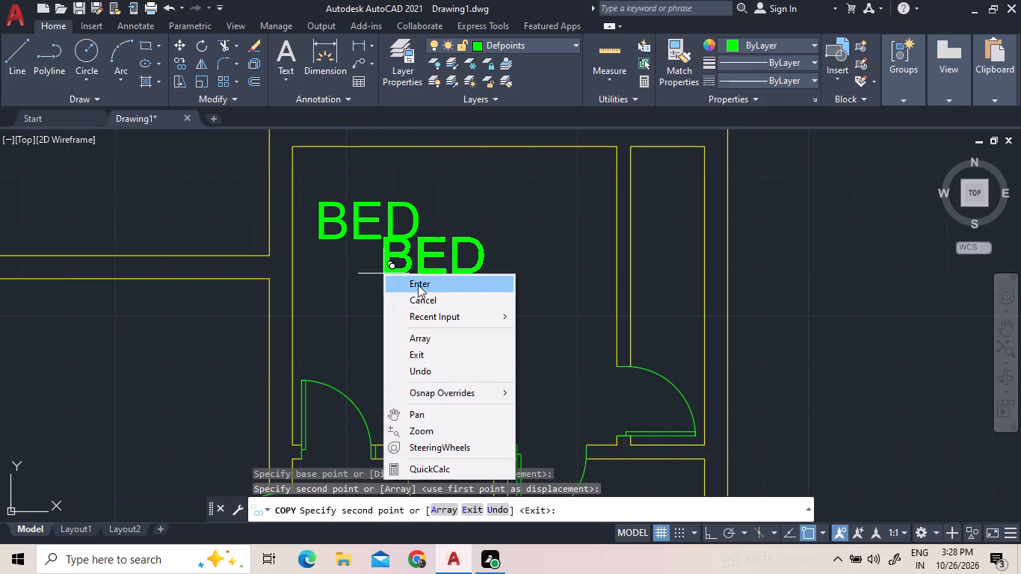
Copy the upper-right room's BED label into the adjoining room to its left.
scroll(481, 241, down, 2)
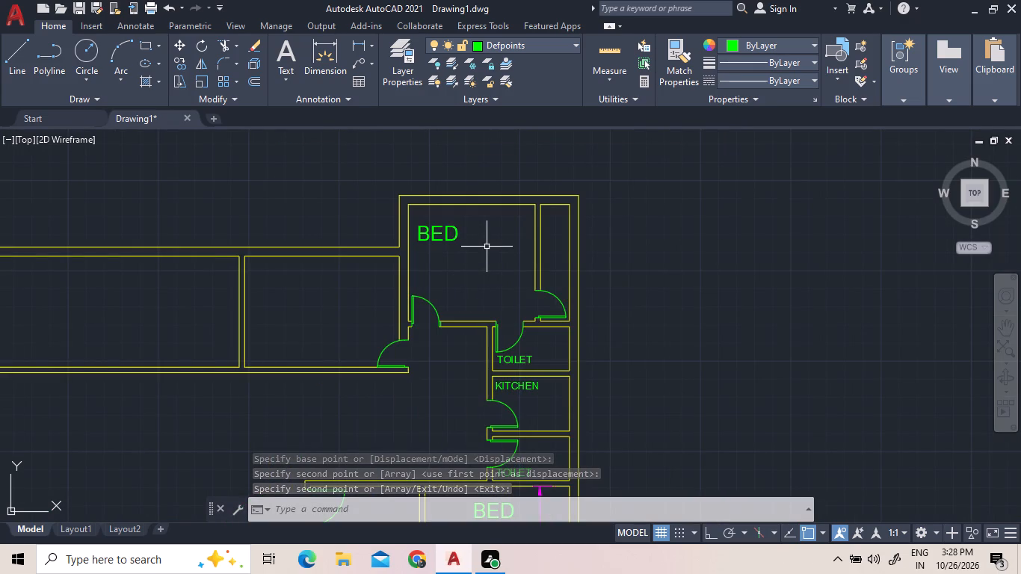
click(451, 234)
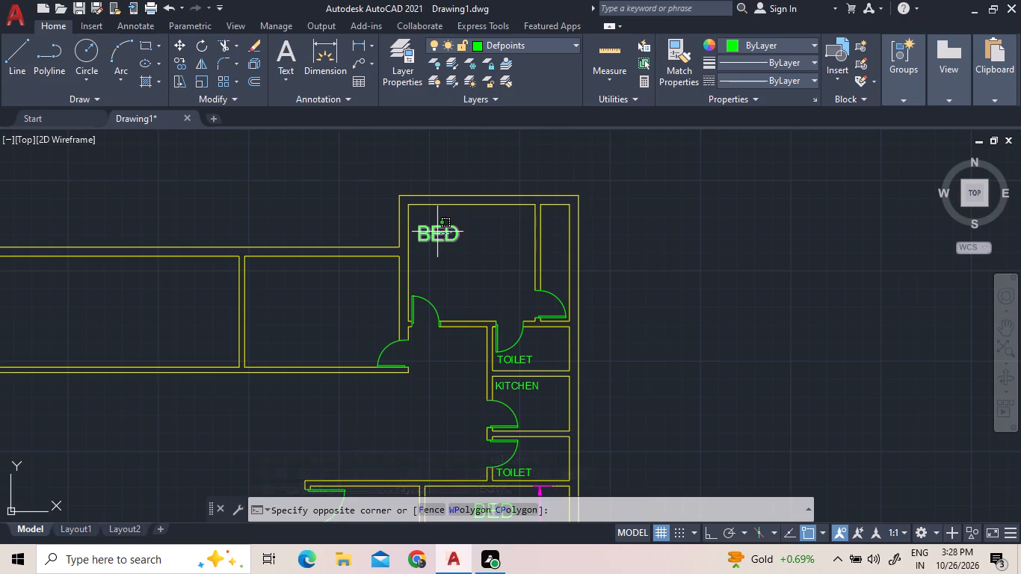
click(437, 230)
right_click(437, 230)
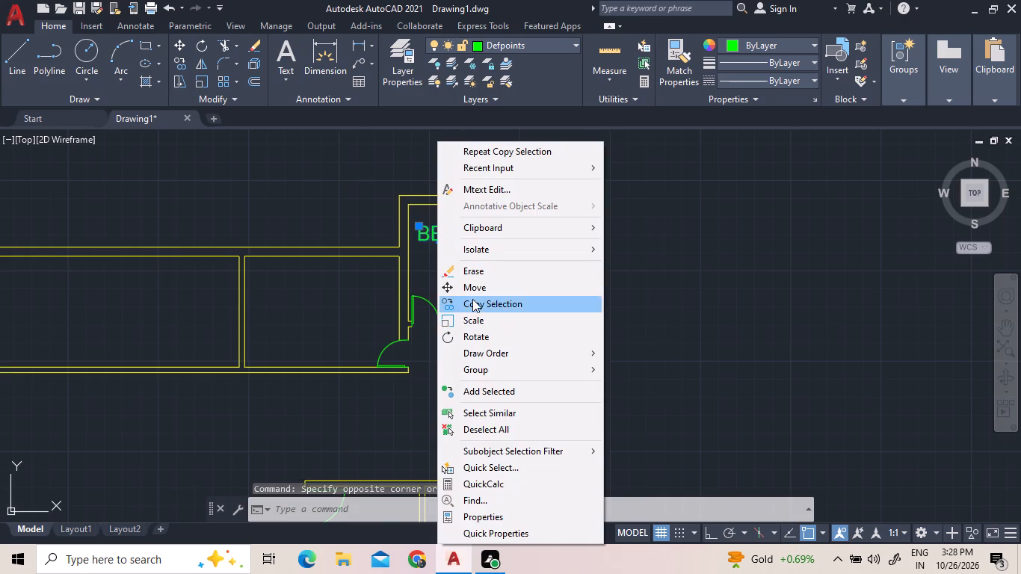
click(472, 299)
click(467, 269)
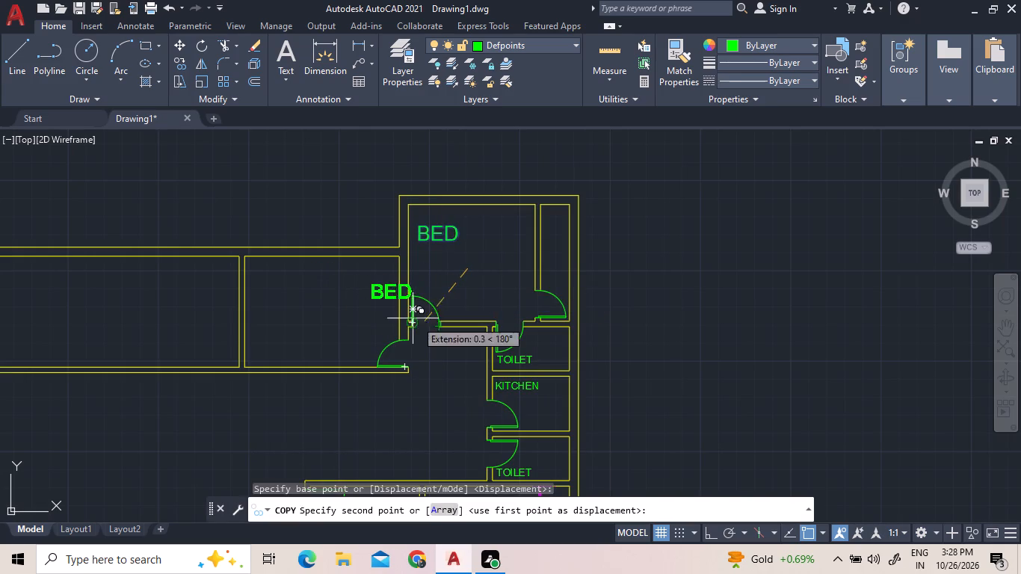
click(405, 308)
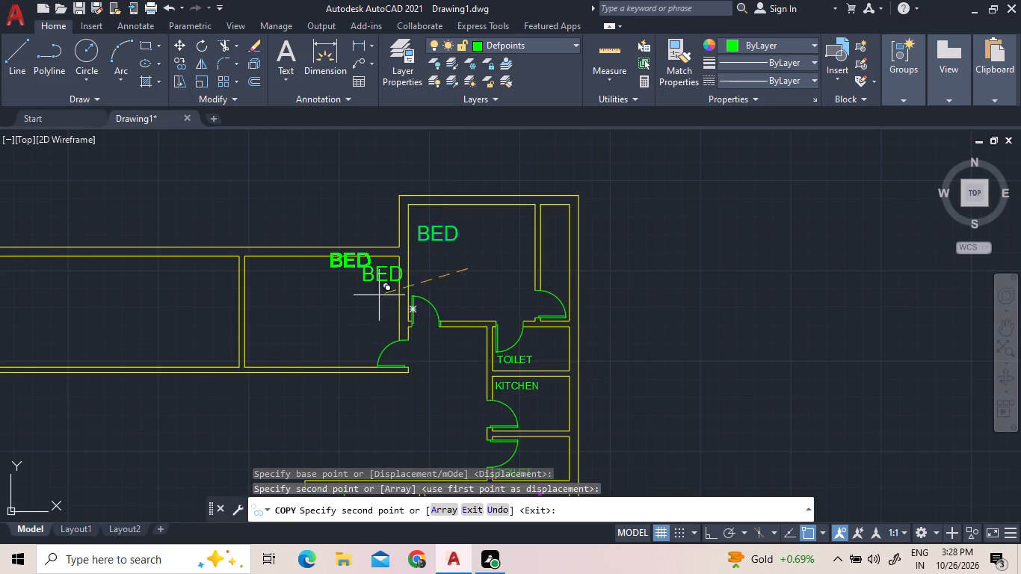
right_click(400, 188)
click(403, 194)
Move the copied BED label further left within its room, away from the right wall.
click(382, 279)
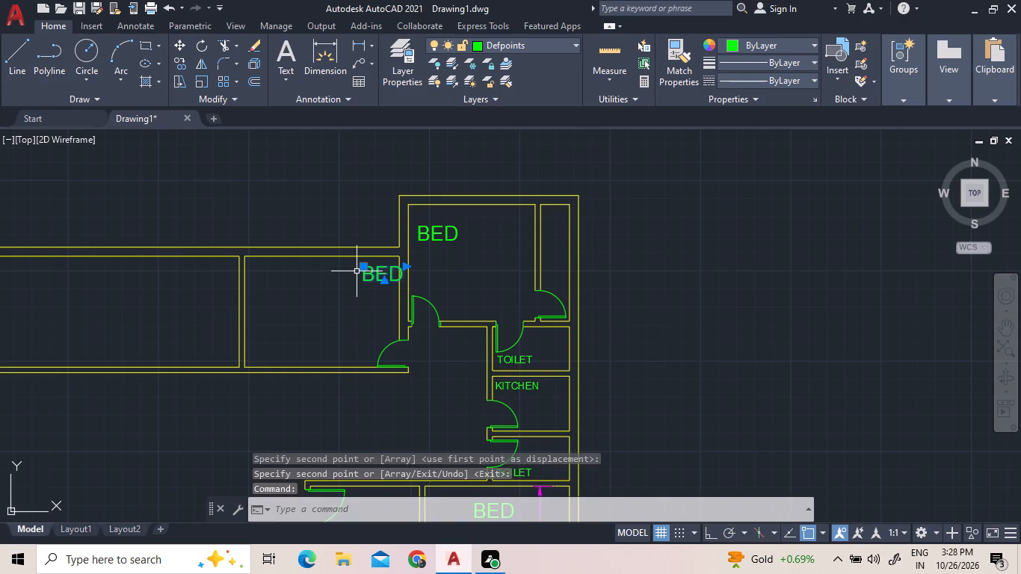
right_click(356, 271)
double_click(381, 288)
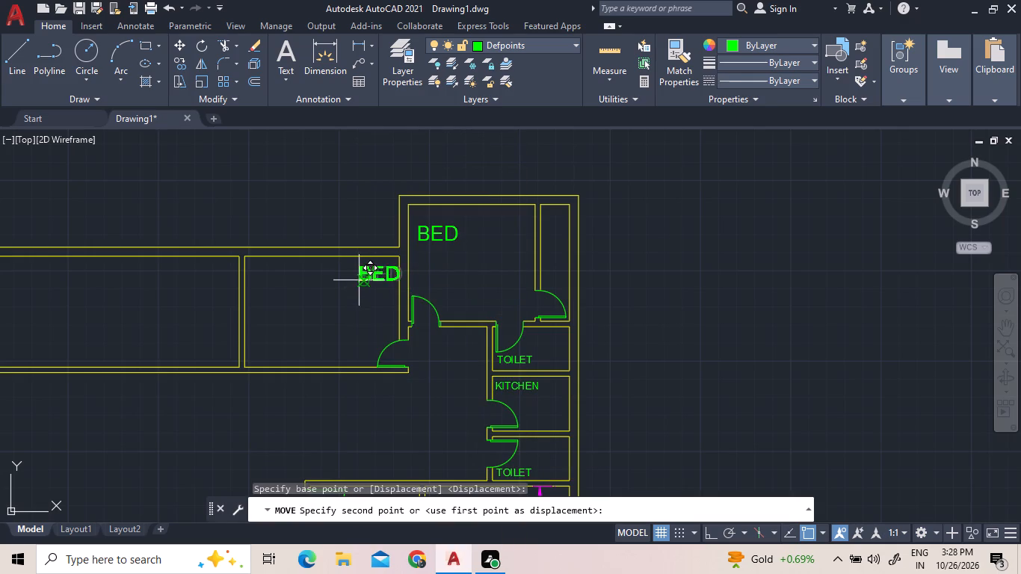
click(340, 277)
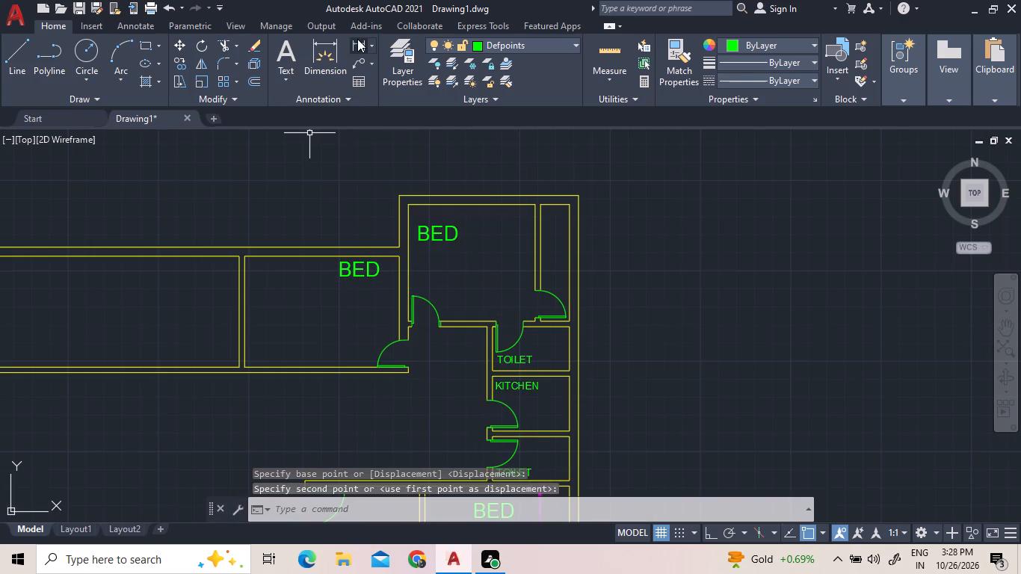
On the DIMENSION layer, add a vertical linear dimension along the left wall inside the newly labelled middle bedroom.
click(549, 46)
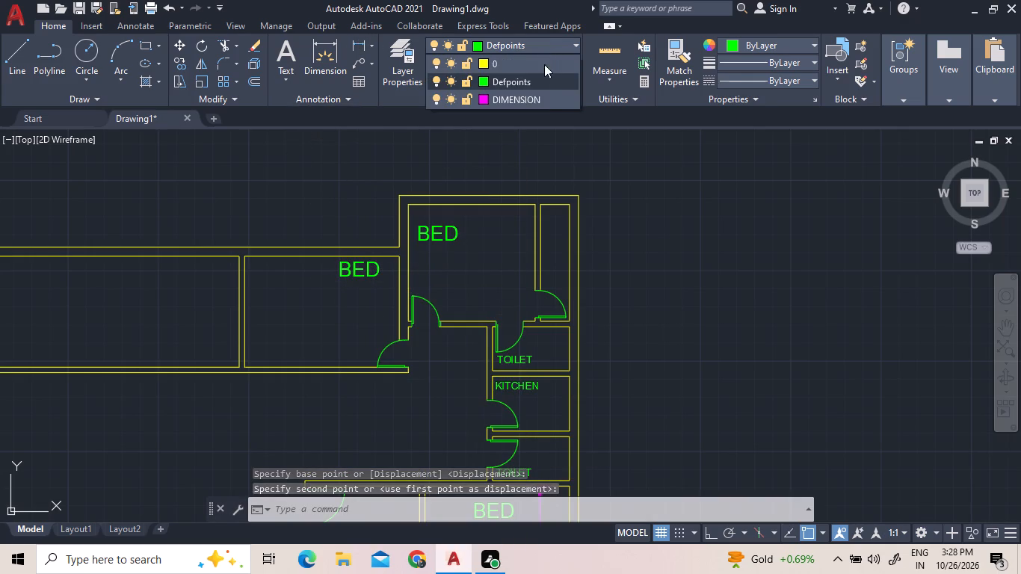
click(543, 99)
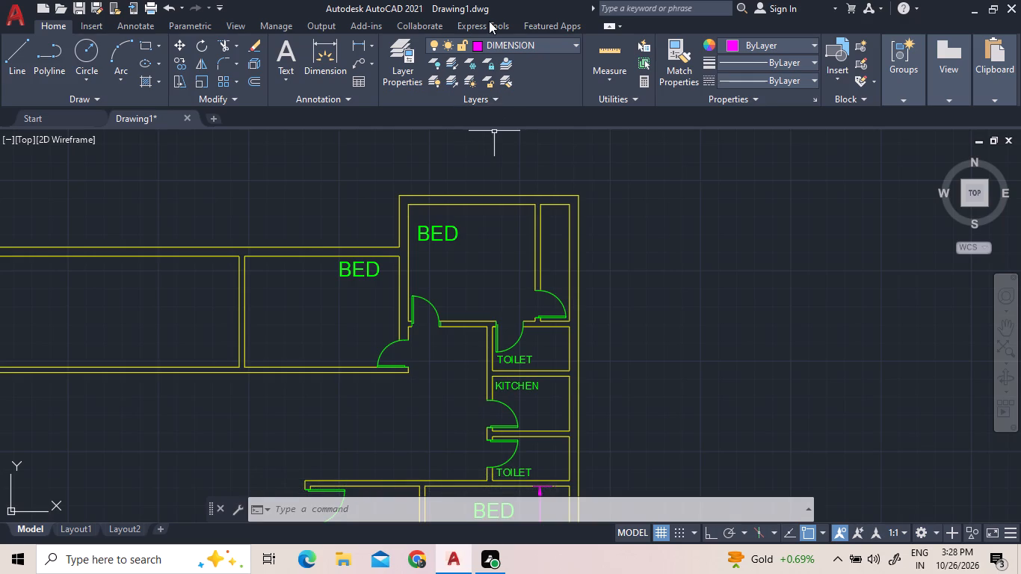
click(356, 46)
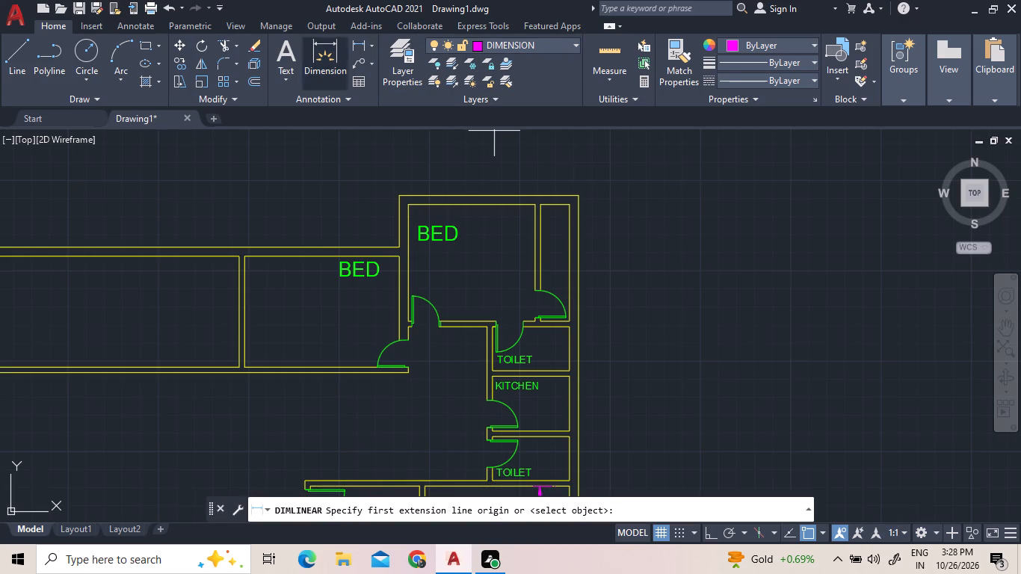
drag(246, 256, 246, 263)
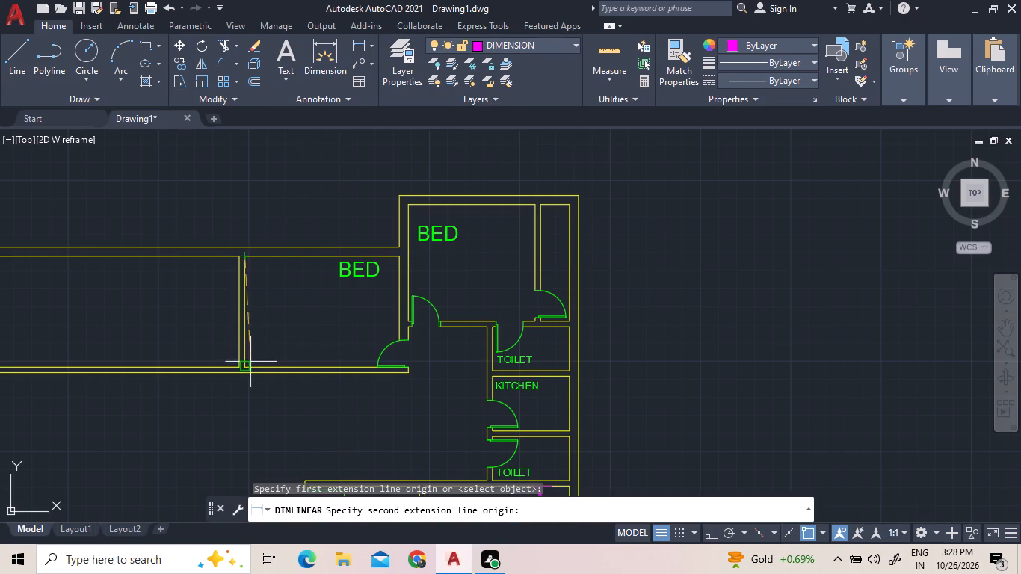
click(244, 370)
click(262, 368)
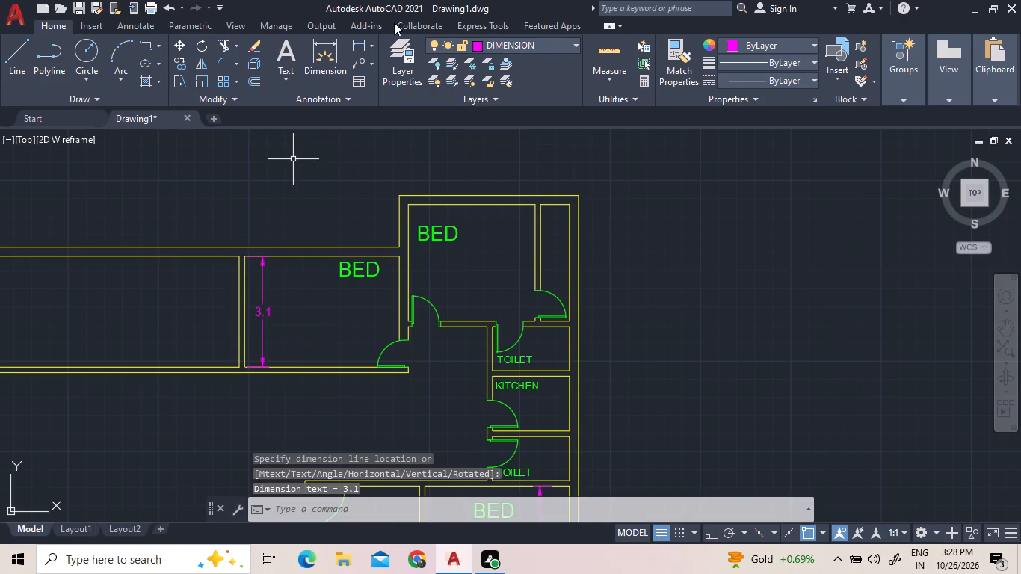
Add a horizontal linear dimension across the full width of the middle bedroom, just below its BED label.
click(365, 45)
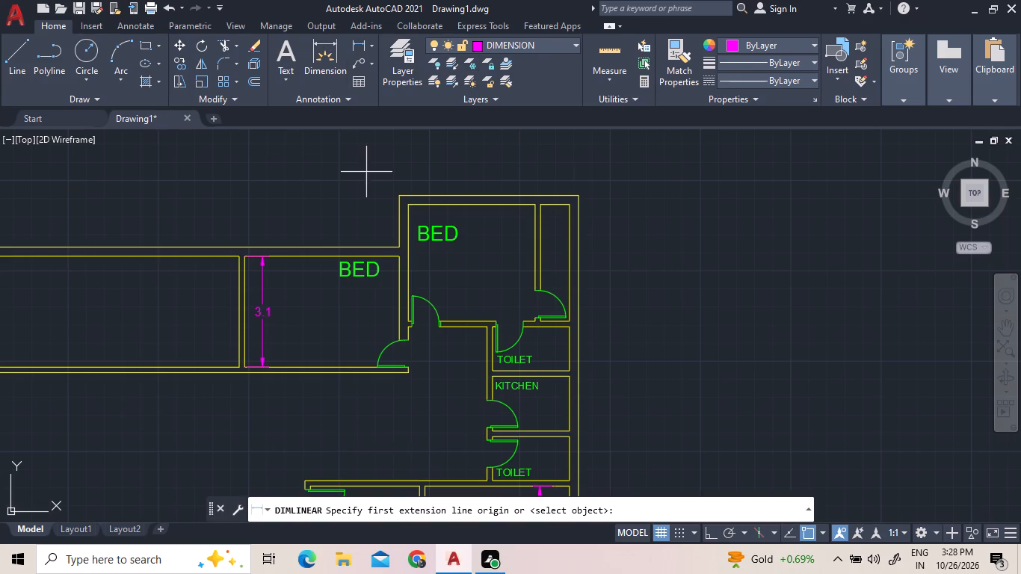
click(243, 261)
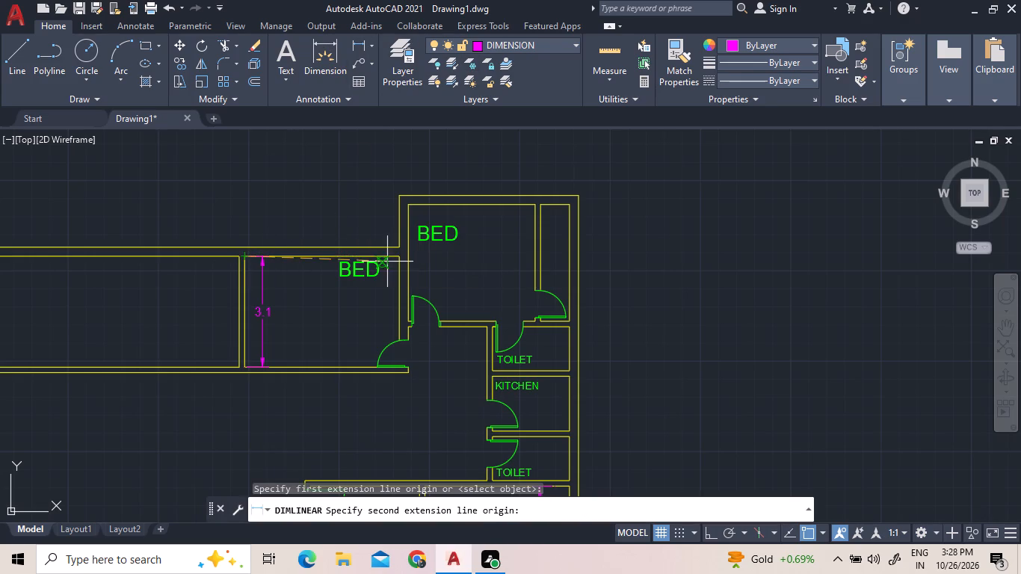
click(400, 259)
click(390, 288)
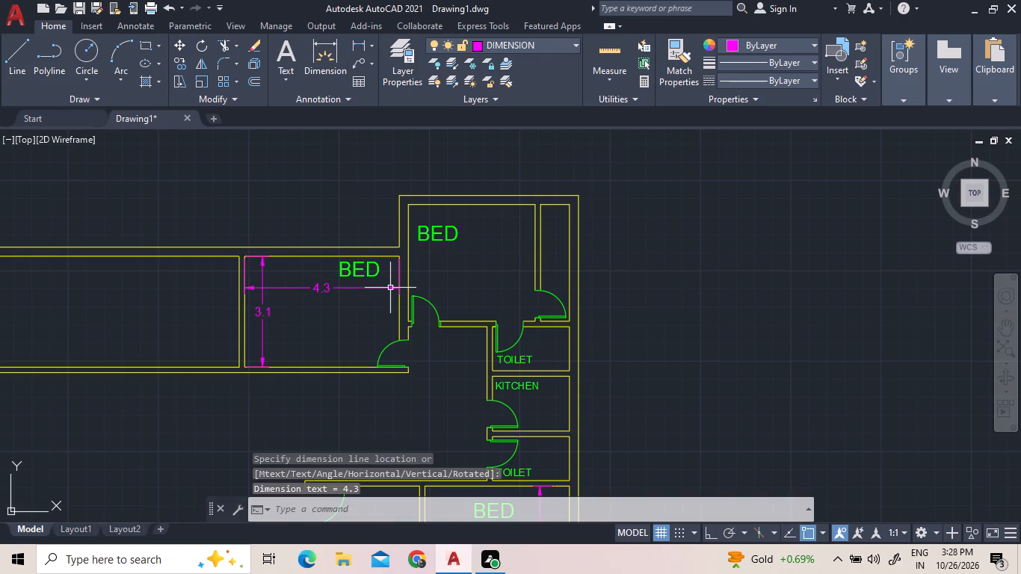
Add a horizontal linear dimension across the upper-right bedroom, just below its top wall.
click(354, 50)
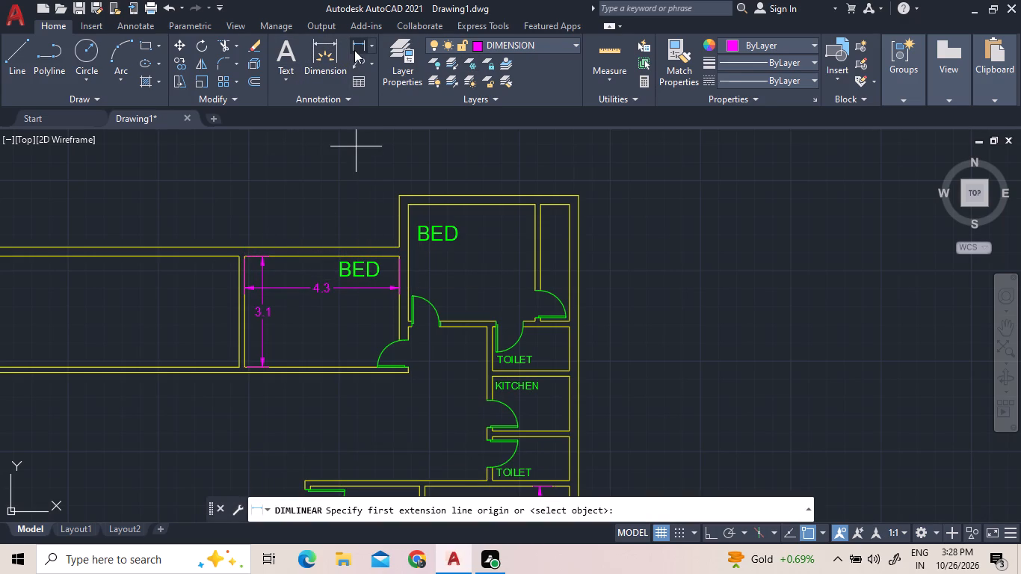
click(409, 207)
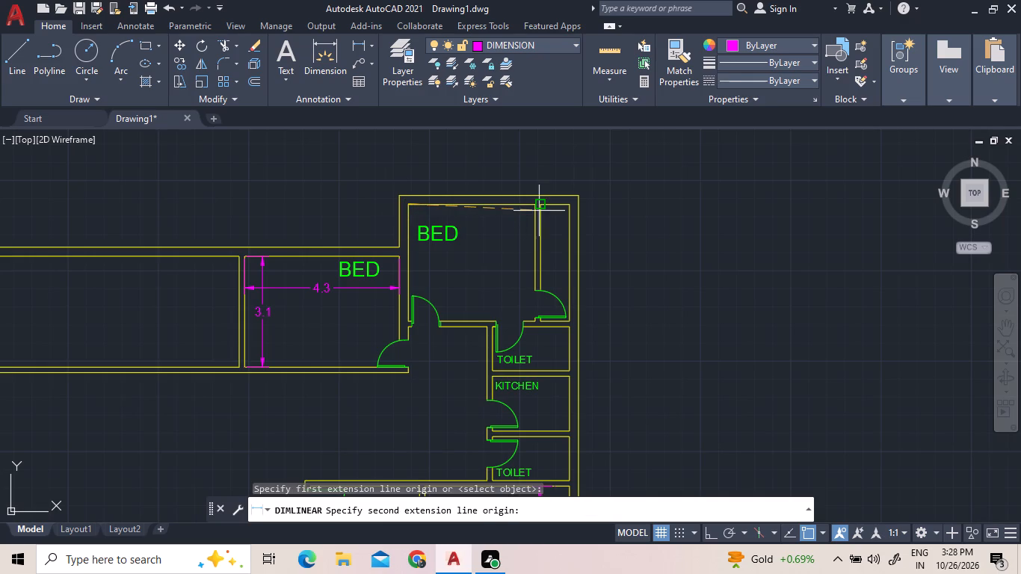
click(535, 199)
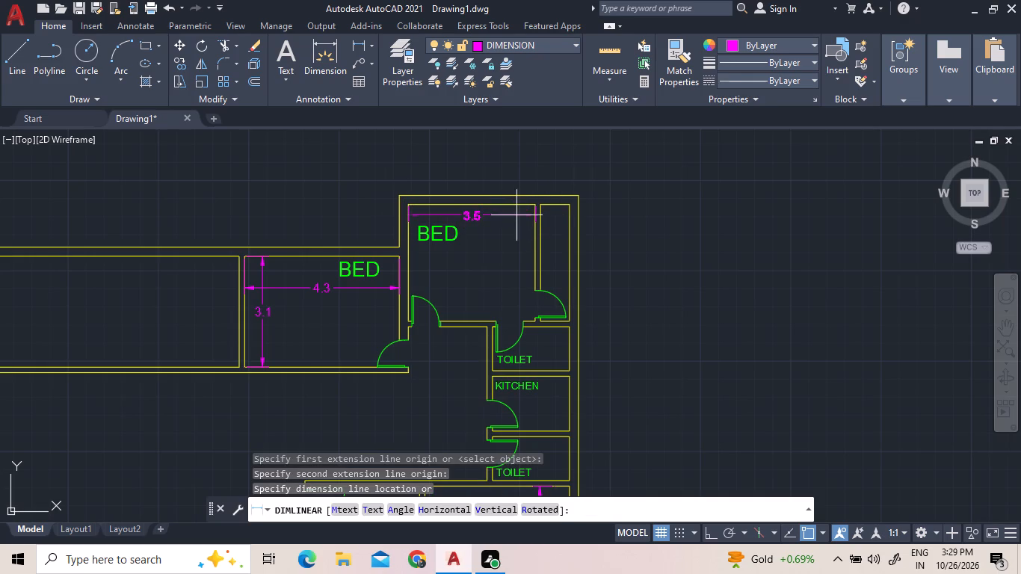
click(516, 215)
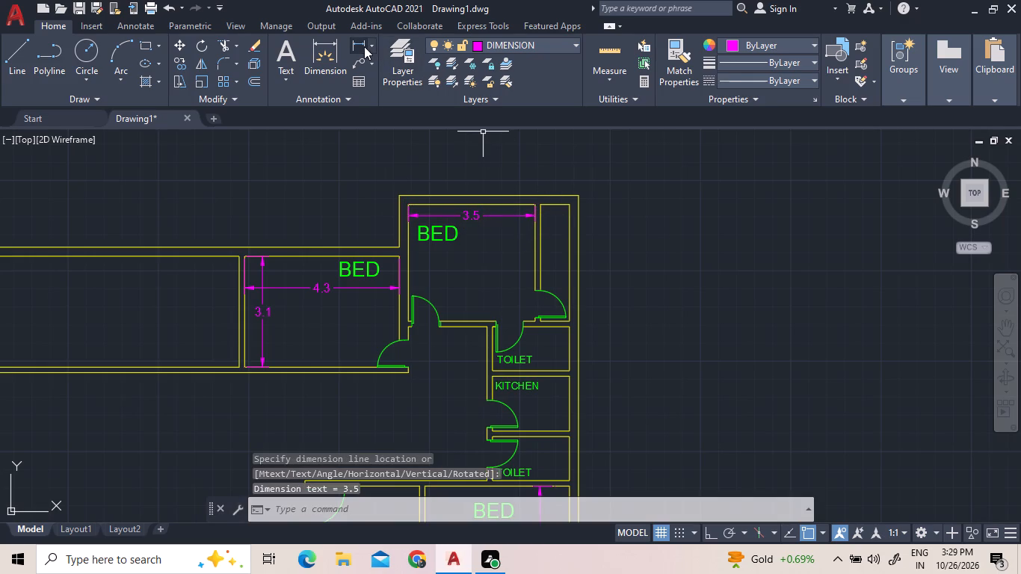
Add a vertical linear dimension through the upper-right bedroom, from its bottom wall to its top wall.
click(364, 46)
click(466, 324)
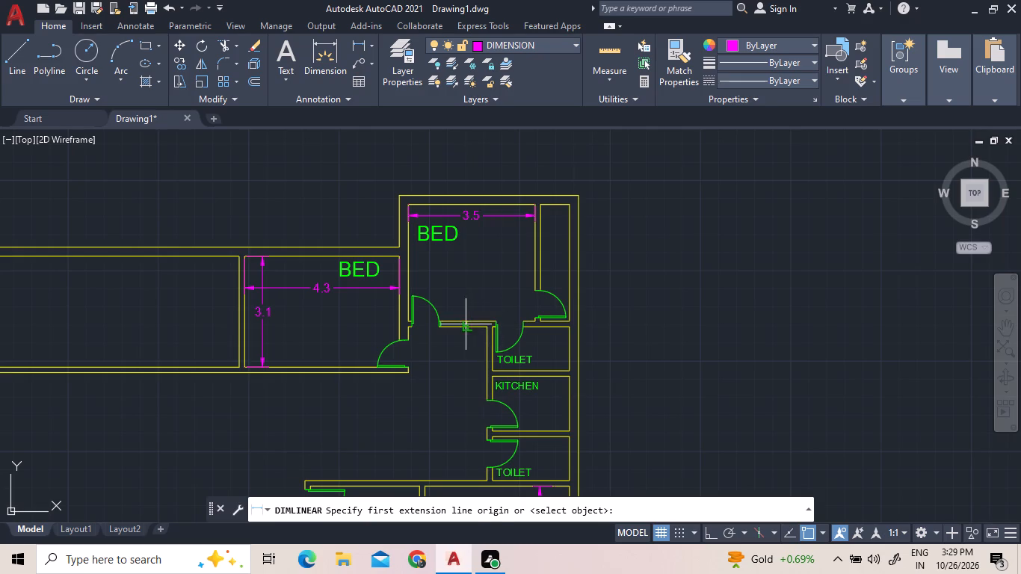
click(470, 201)
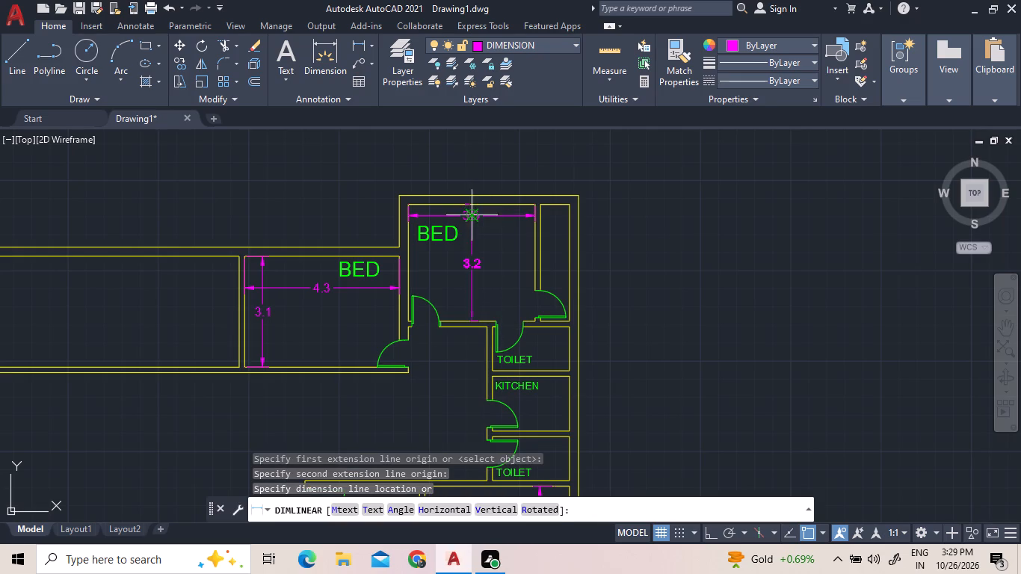
click(472, 222)
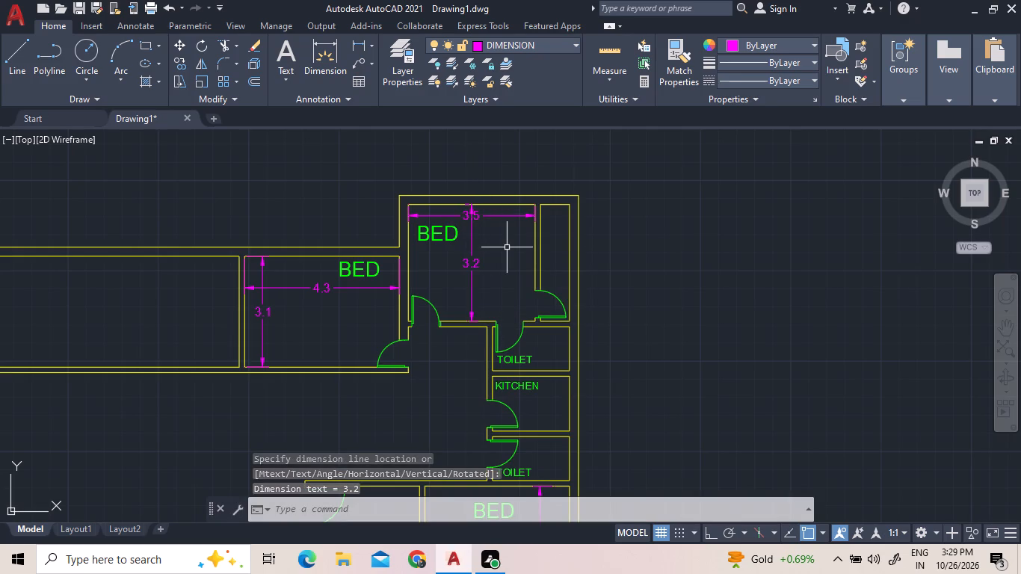
Add a horizontal linear dimension across the narrow space adjoining the upper-right bedroom's right wall.
click(363, 46)
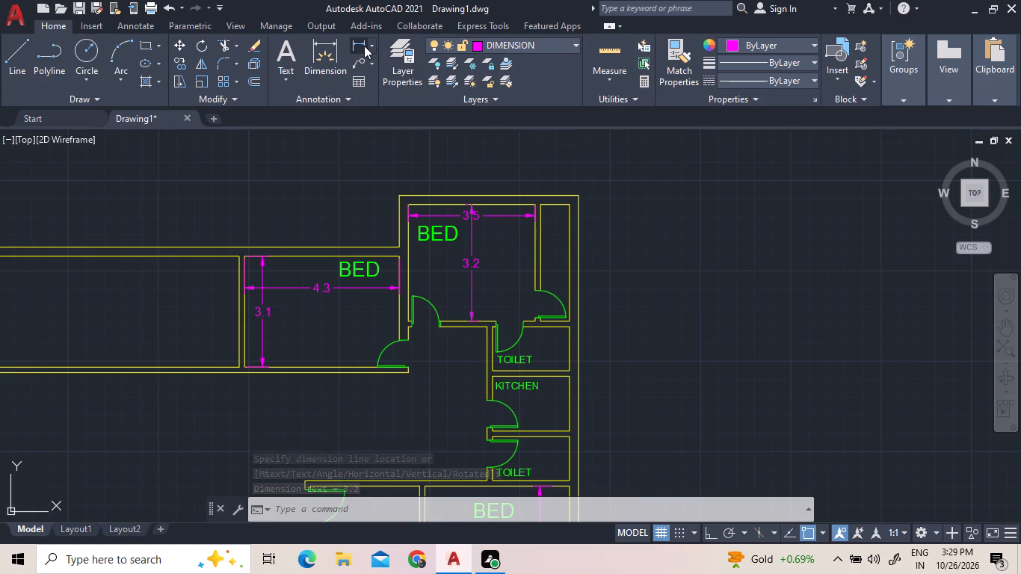
scroll(546, 264, up, 3)
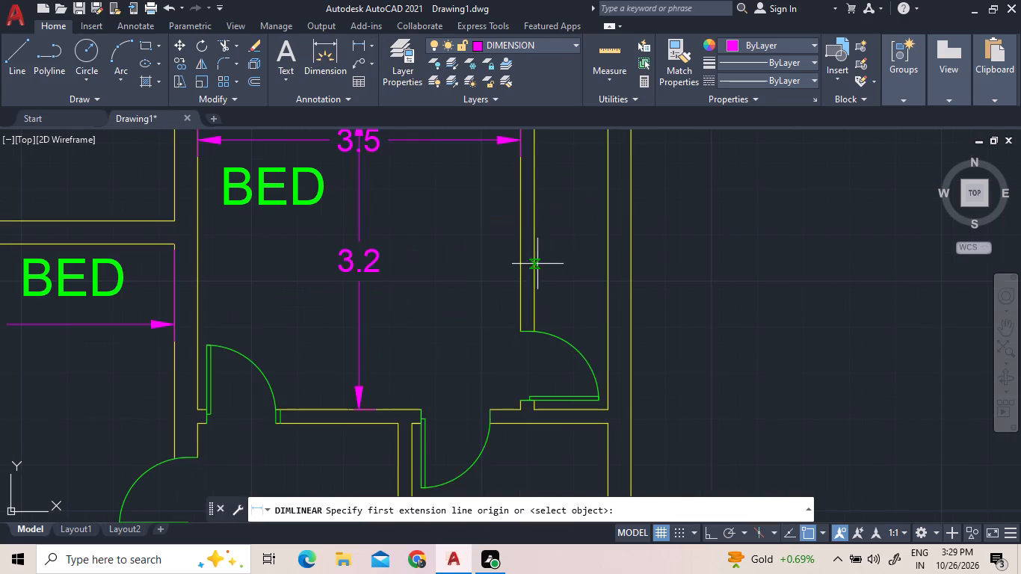
click(534, 264)
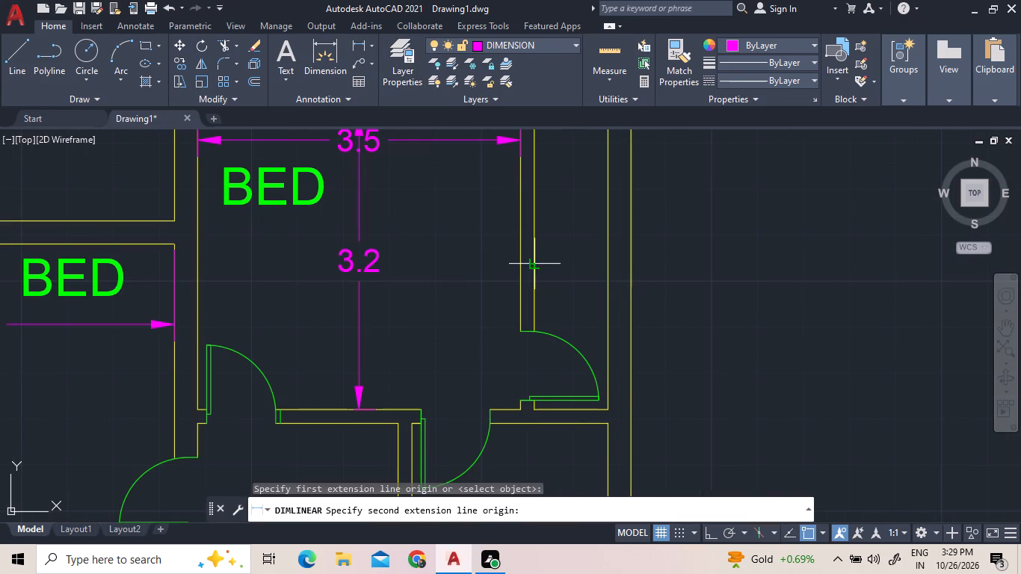
click(609, 260)
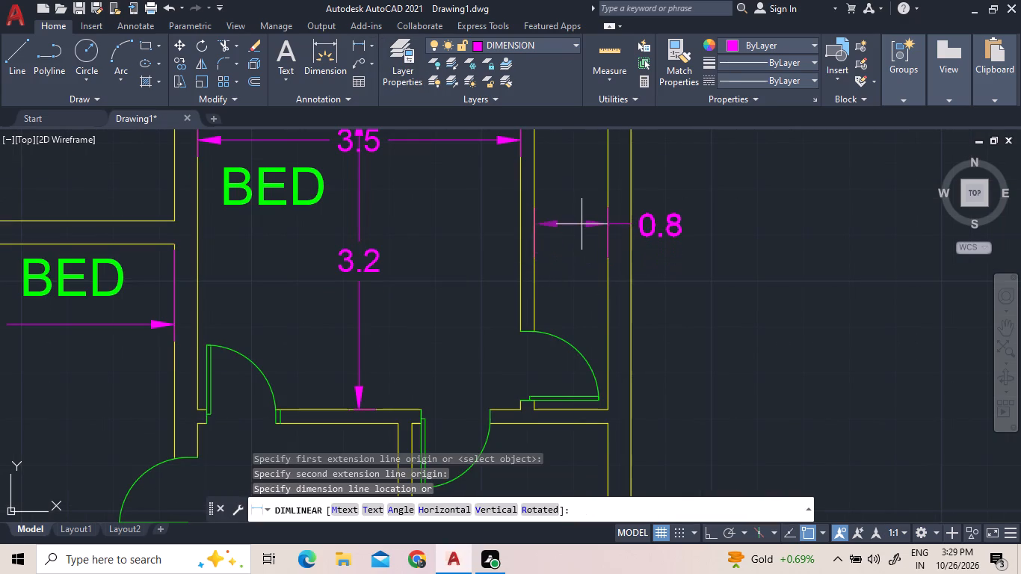
click(581, 223)
Measure the open central area between the upper rooms and the dining/drawing rooms with the quick measuring tool.
scroll(626, 246, down, 3)
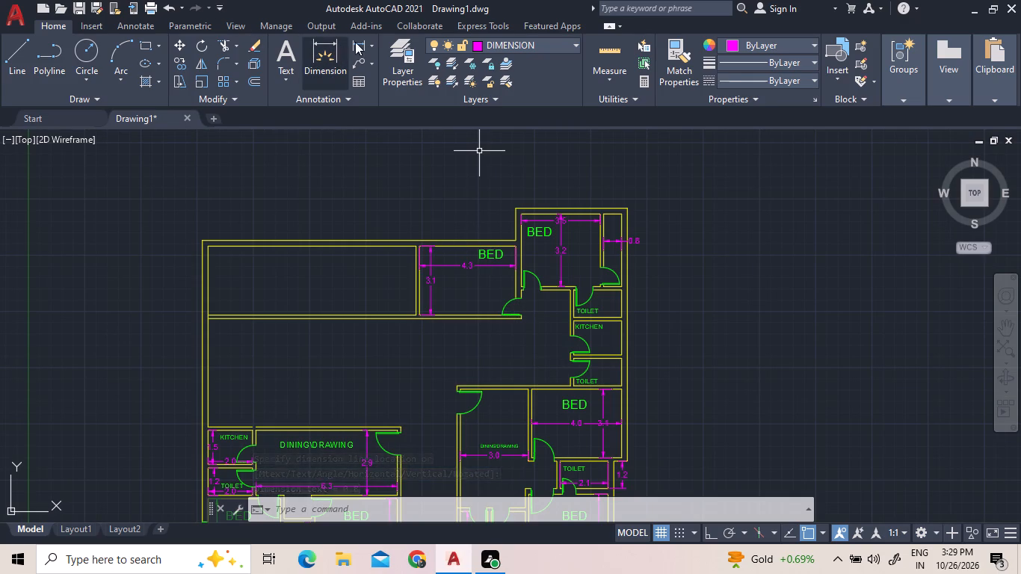
click(618, 46)
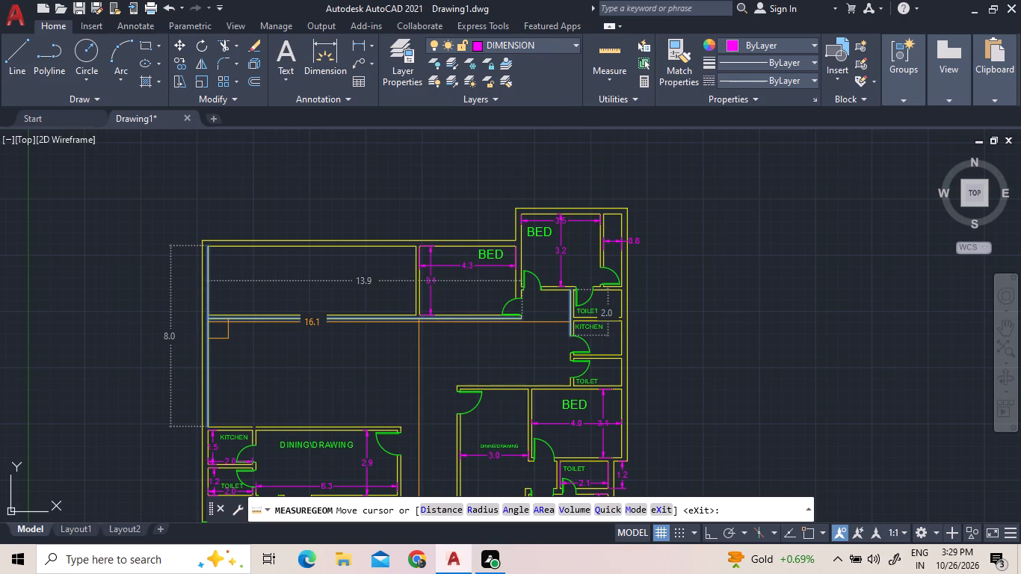
scroll(419, 323, down, 1)
scroll(419, 323, up, 2)
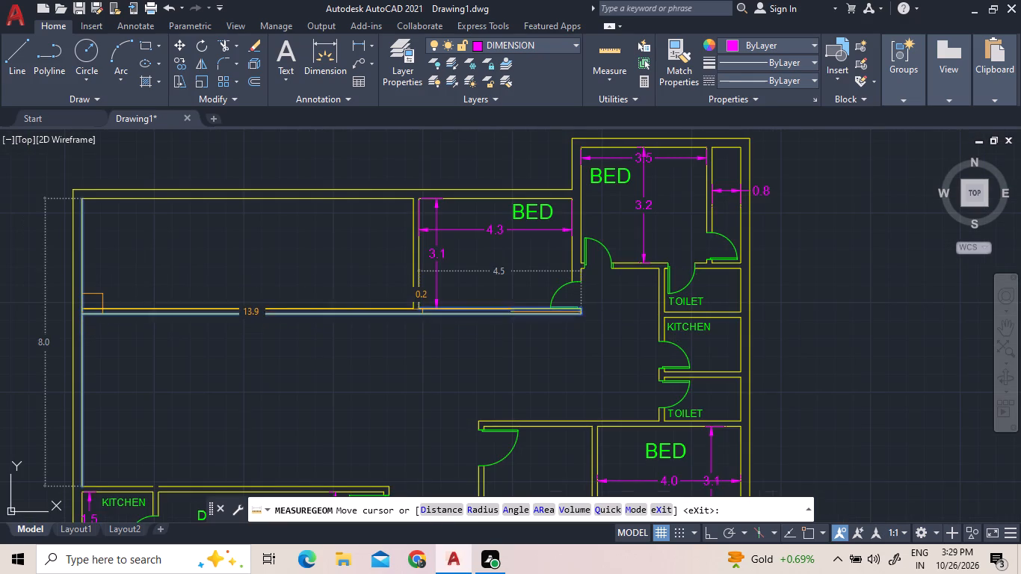
scroll(439, 176, down, 1)
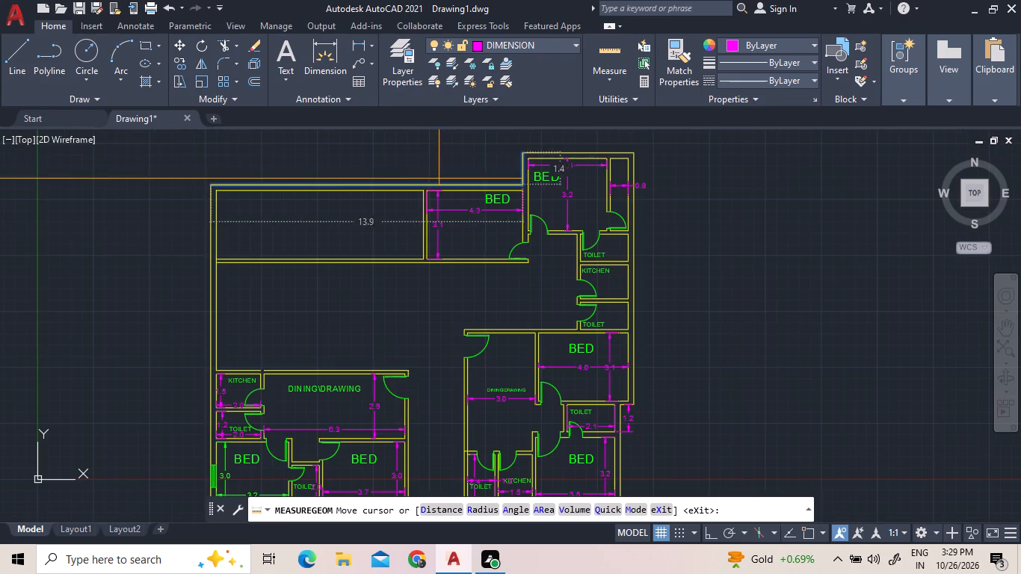
click(429, 327)
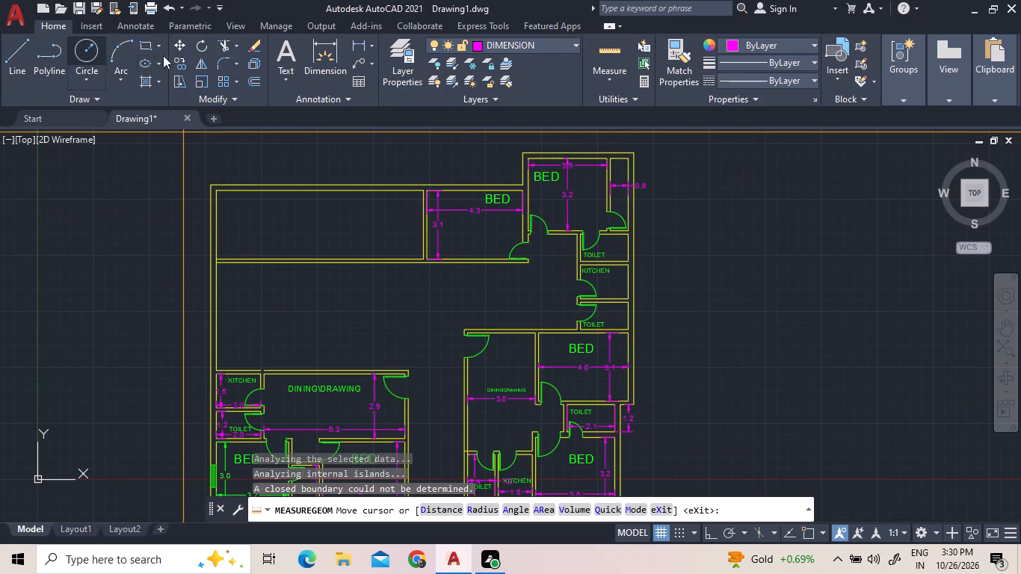
Extend both lines of the middle bedroom's left partition wall down through the open central area.
click(237, 38)
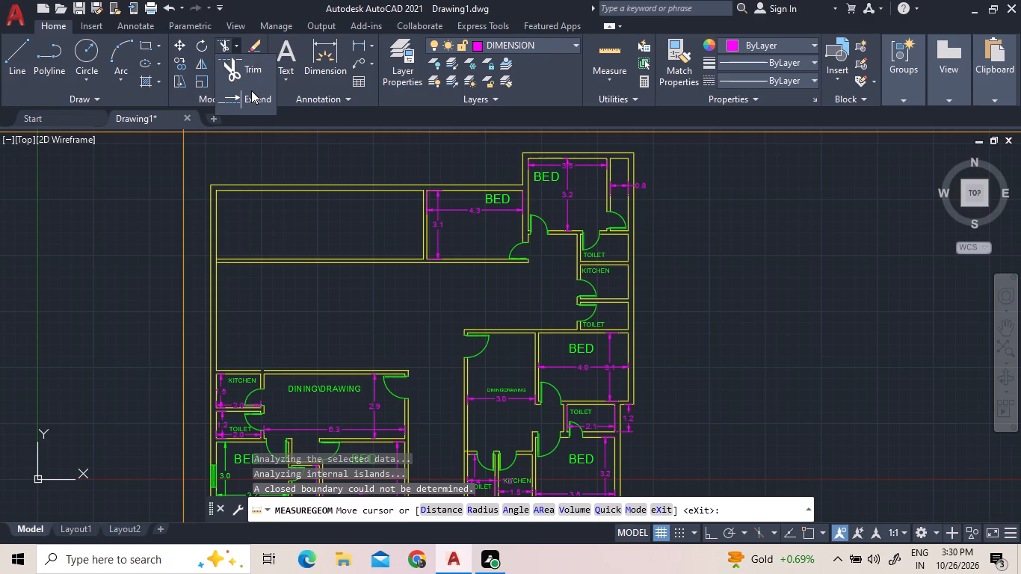
click(251, 90)
click(398, 217)
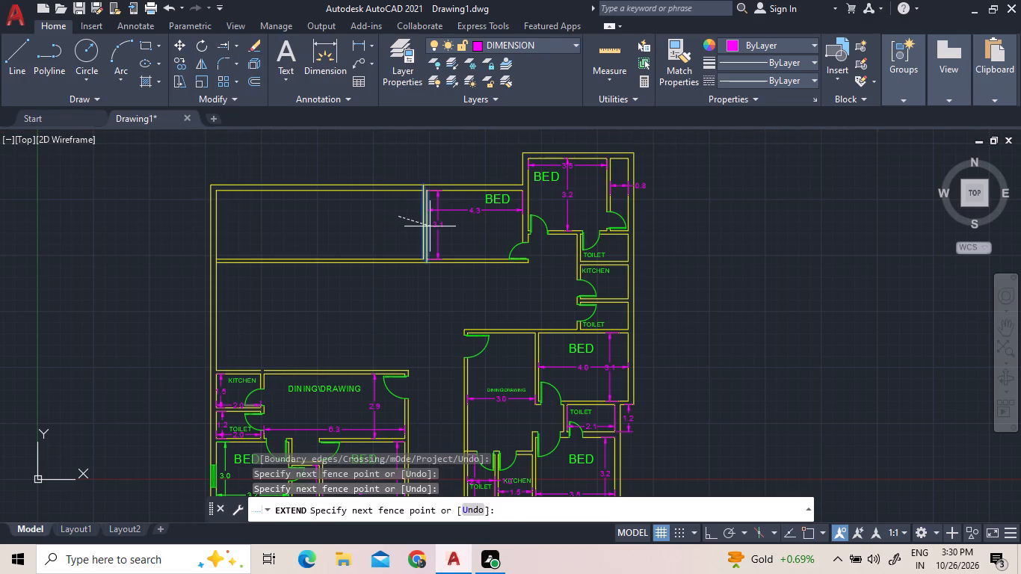
click(434, 258)
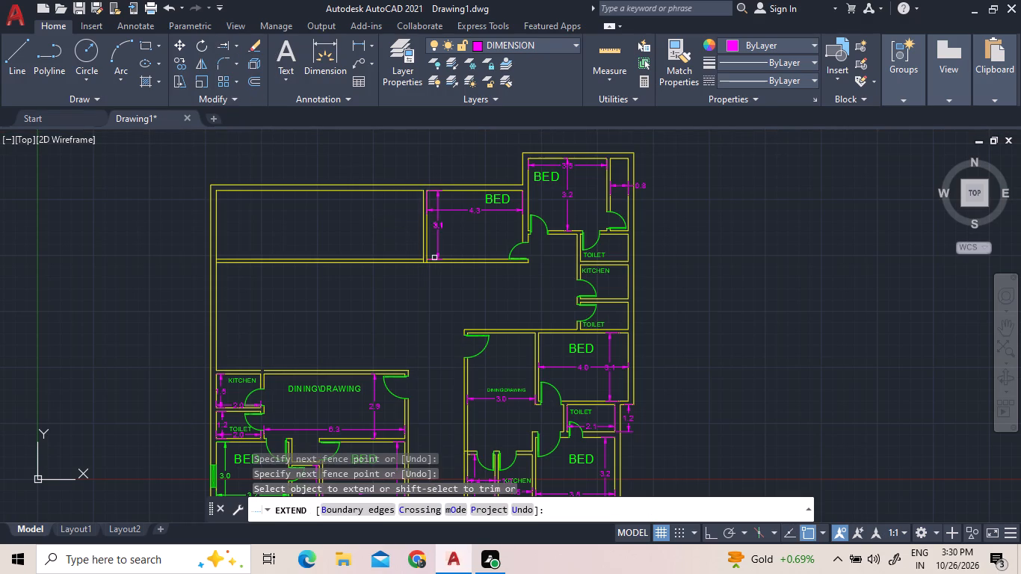
click(427, 256)
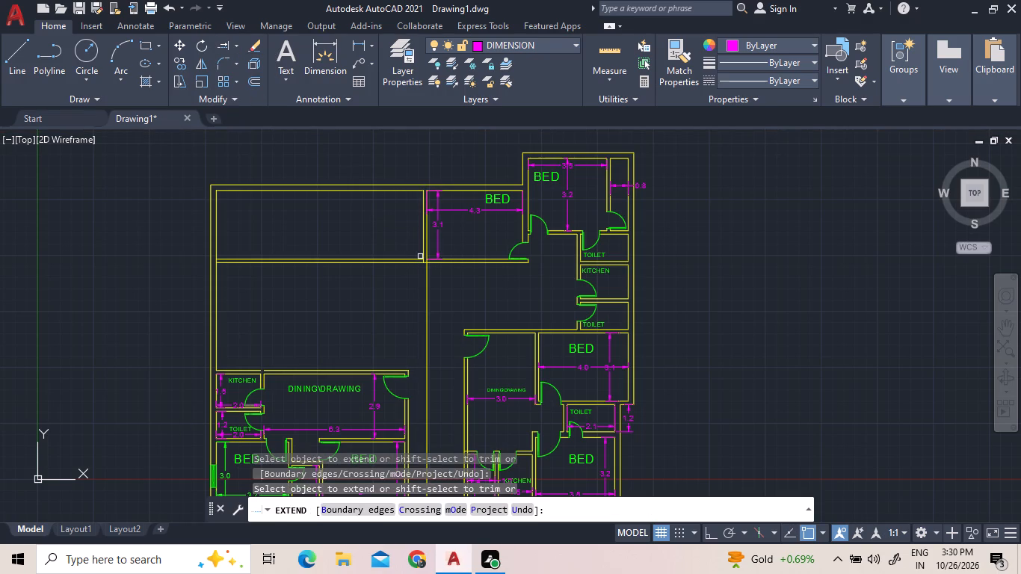
click(424, 256)
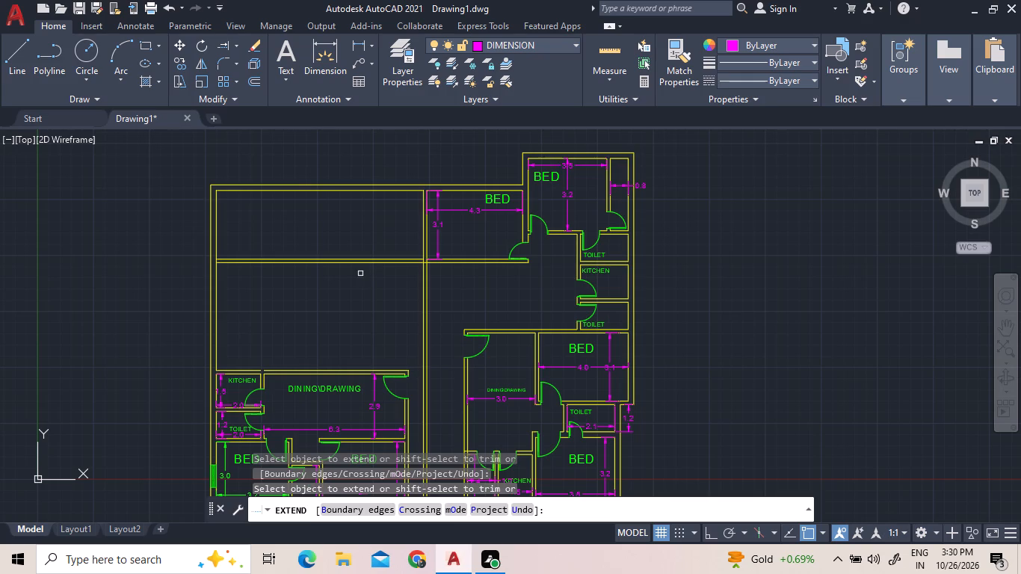
right_click(299, 158)
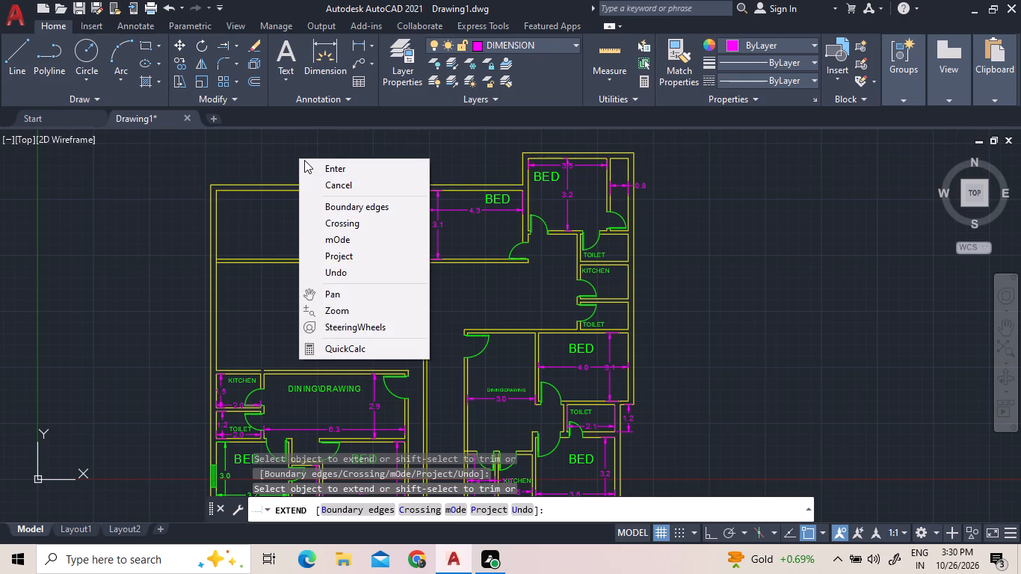
click(304, 160)
click(312, 171)
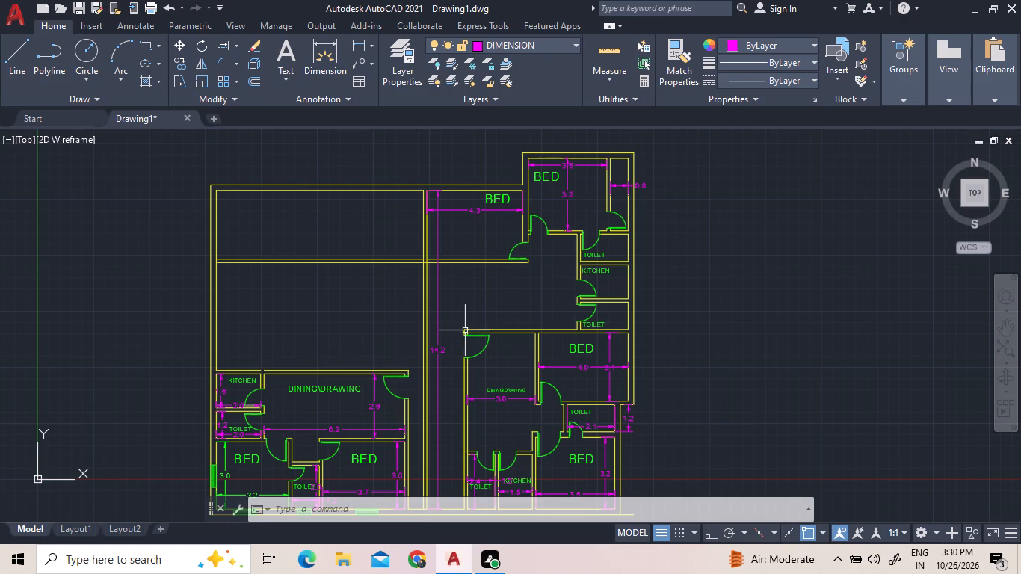
Delete the vertical dimension stretched alongside the extended partition wall.
click(439, 327)
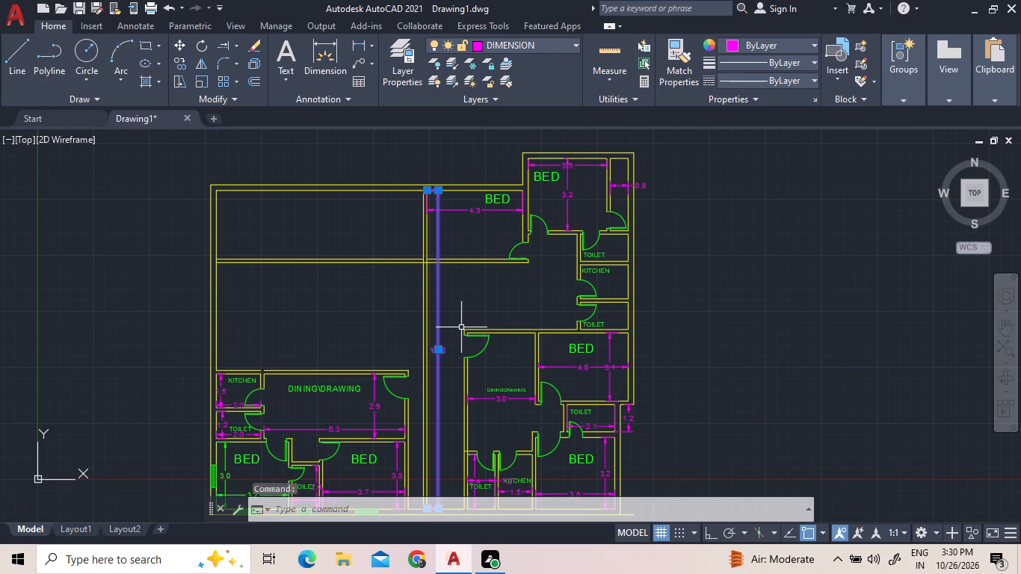
key(Delete)
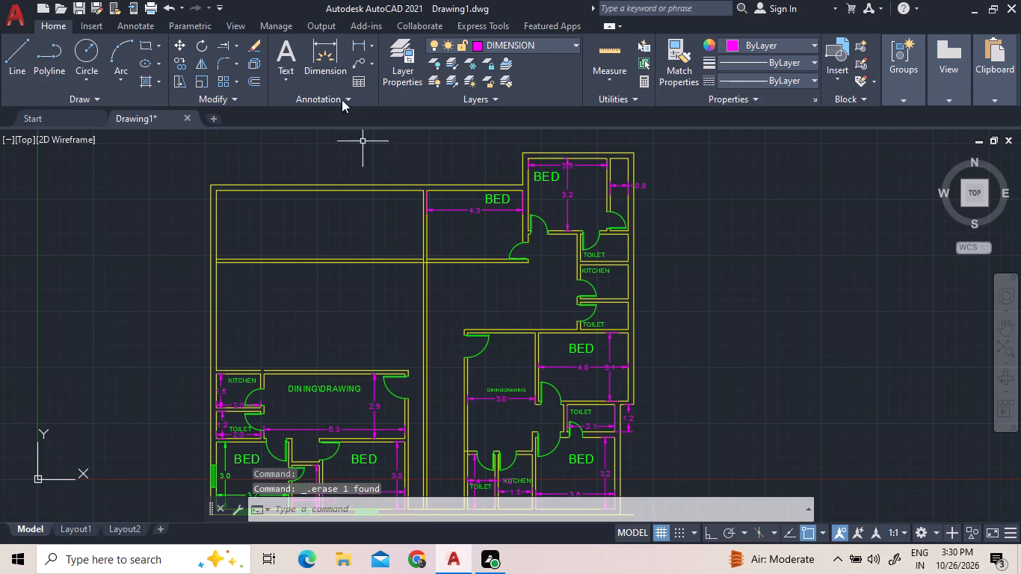
Offset the lower line of the wall beneath the middle bedroom by 2.87 downward into the open central area.
drag(252, 75, 264, 78)
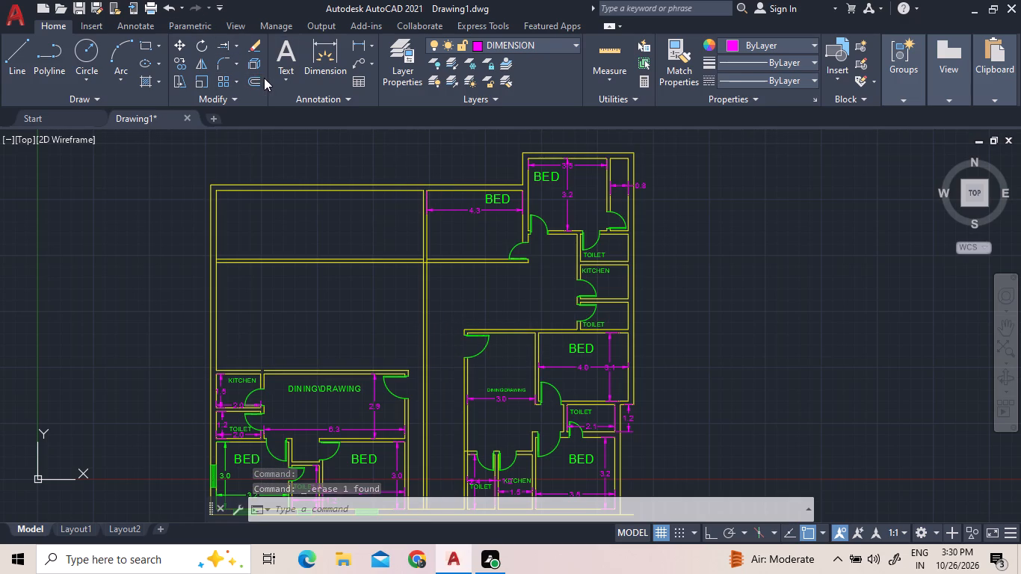
click(253, 79)
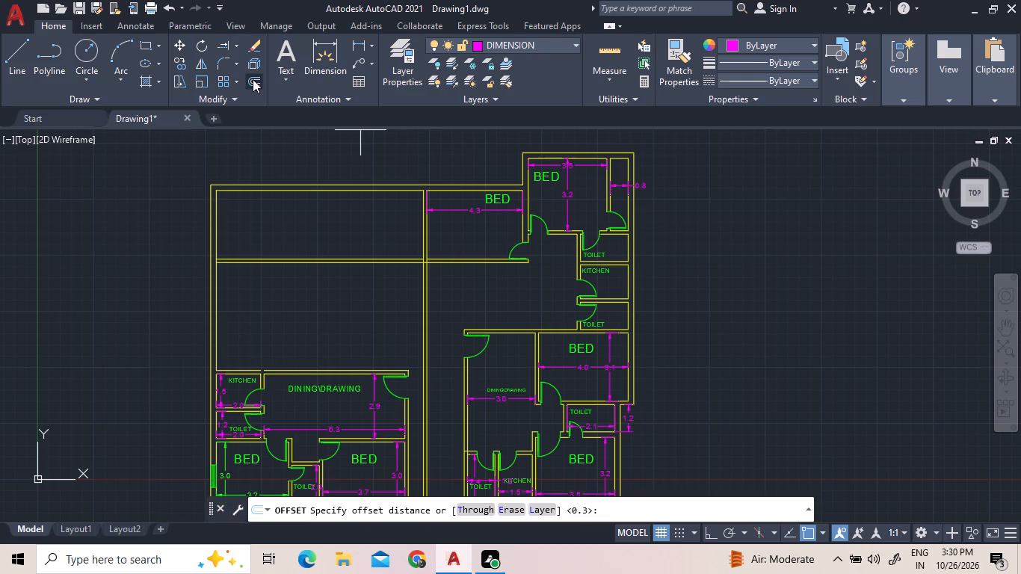
text(2.87)
key(Return)
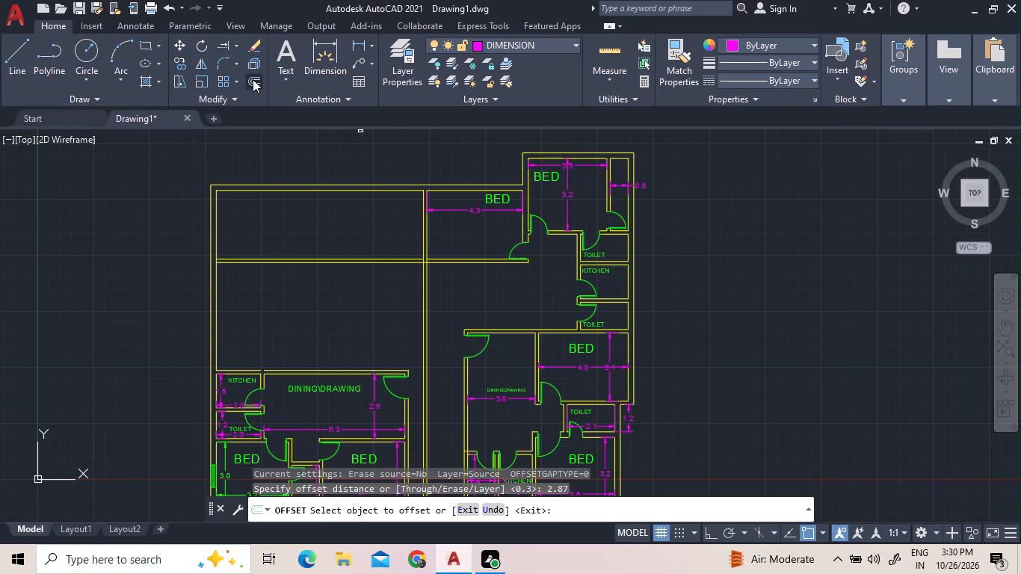
click(467, 262)
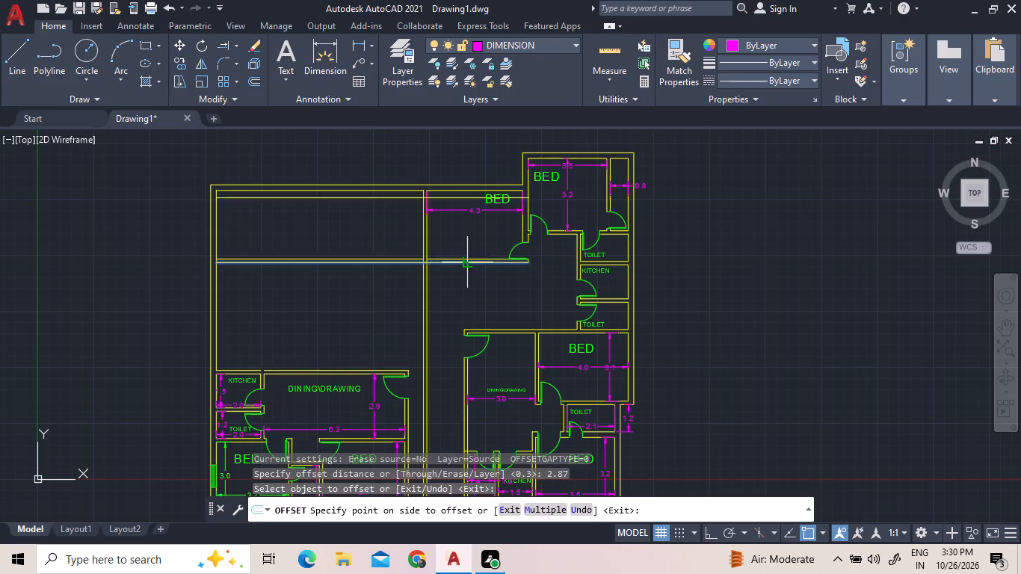
click(451, 306)
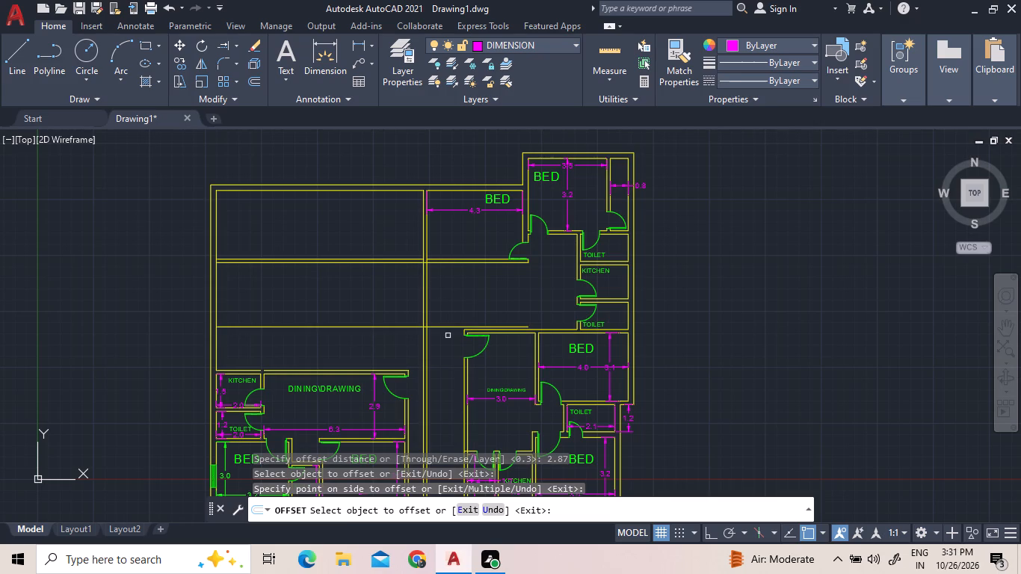
scroll(446, 337, up, 2)
right_click(468, 301)
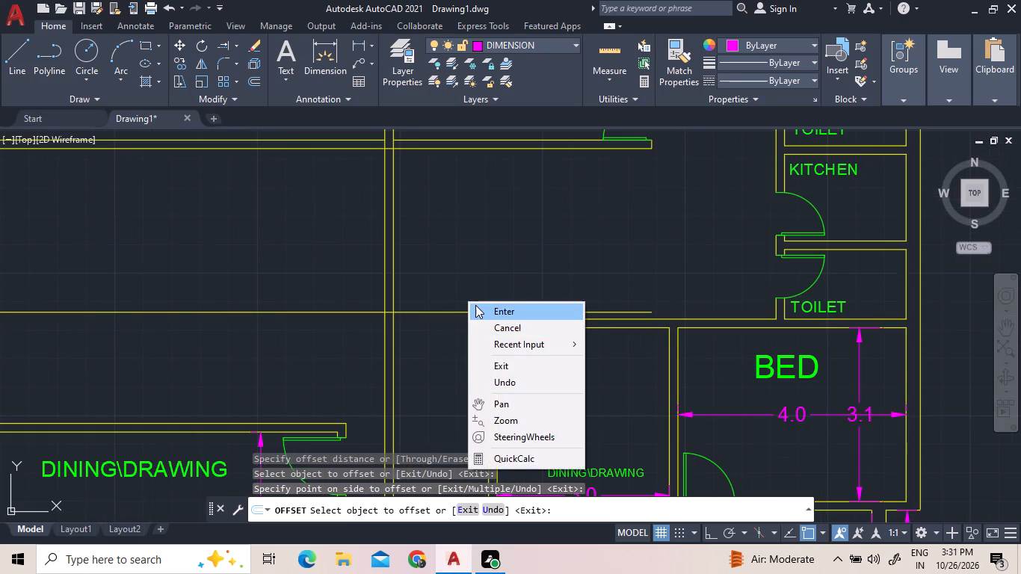
click(477, 309)
click(472, 309)
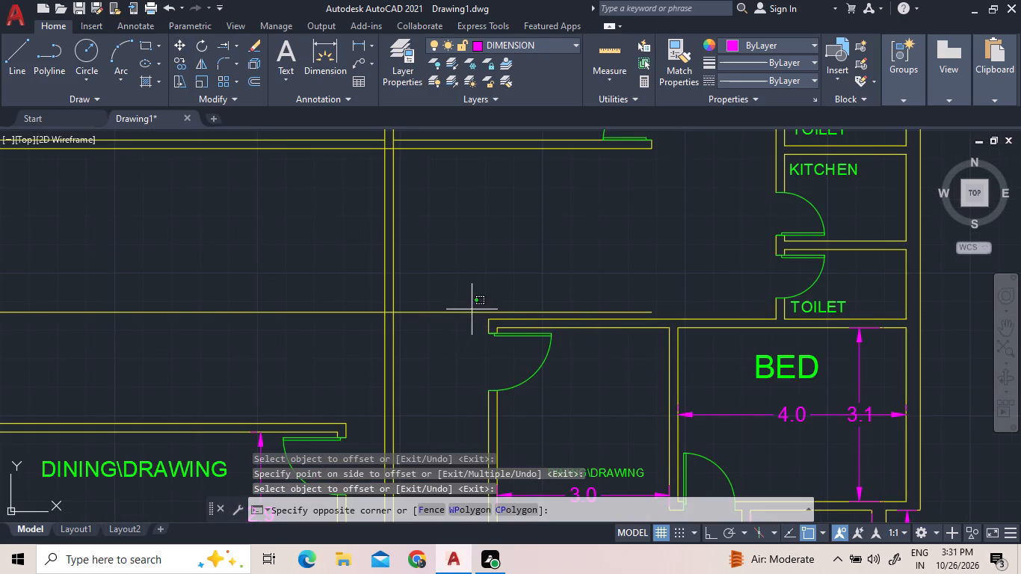
Delete the horizontal line just offset into the open central area.
click(465, 309)
click(453, 321)
click(450, 309)
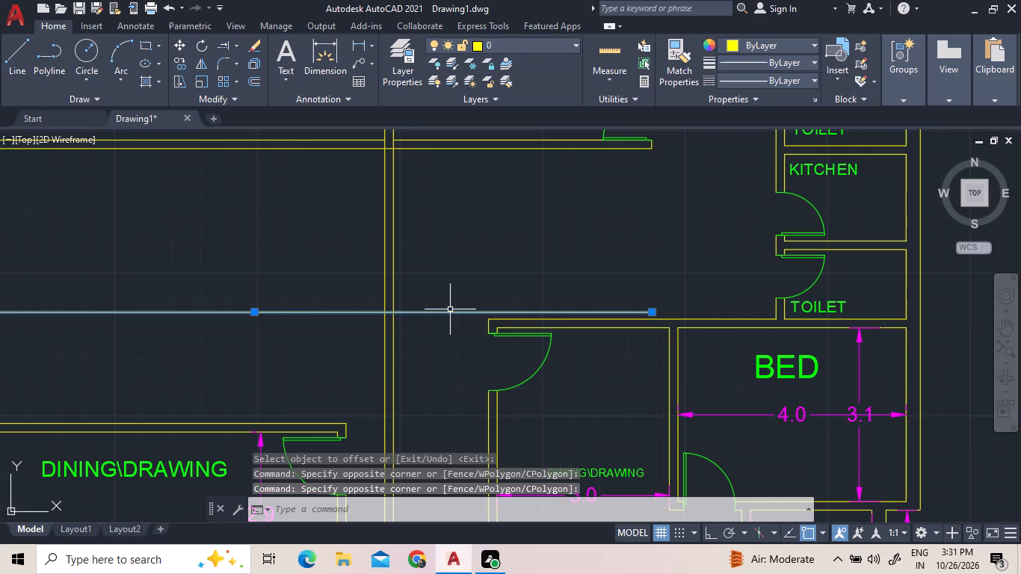
key(Delete)
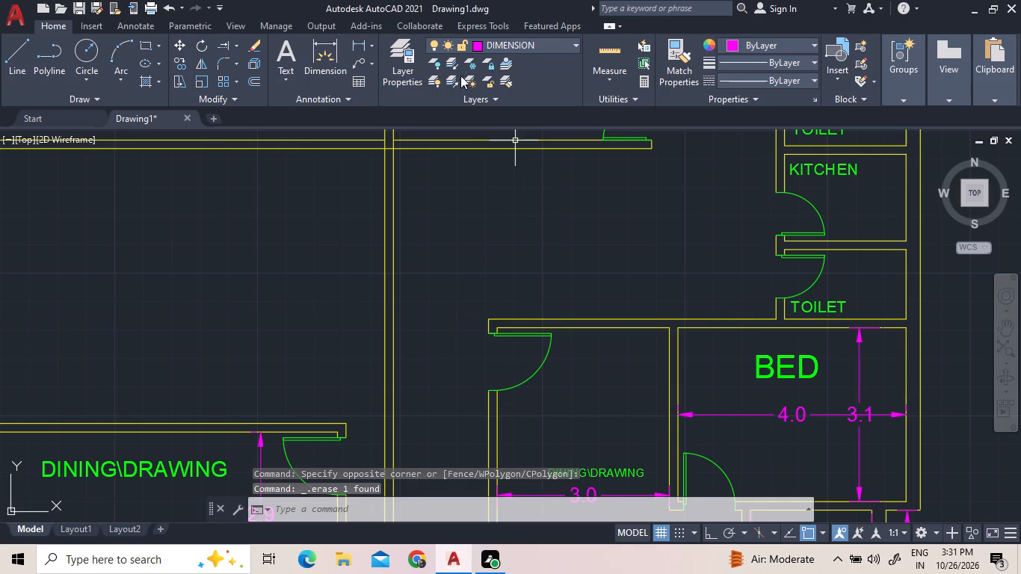
Extend both lines of the wall above the 3.0-wide dining/drawing room across the central partition to the far outer wall.
click(229, 46)
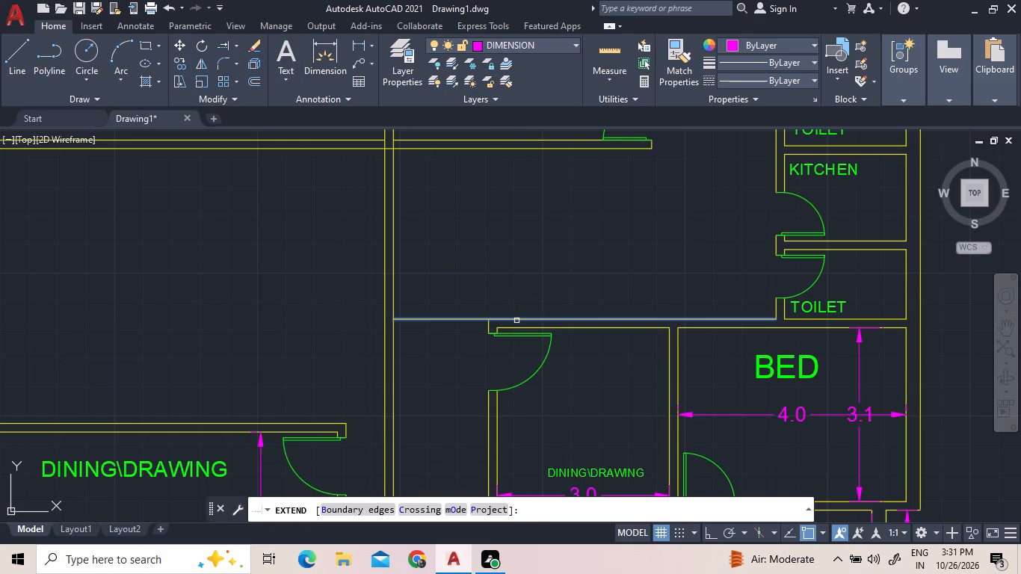
click(516, 321)
click(516, 329)
click(503, 329)
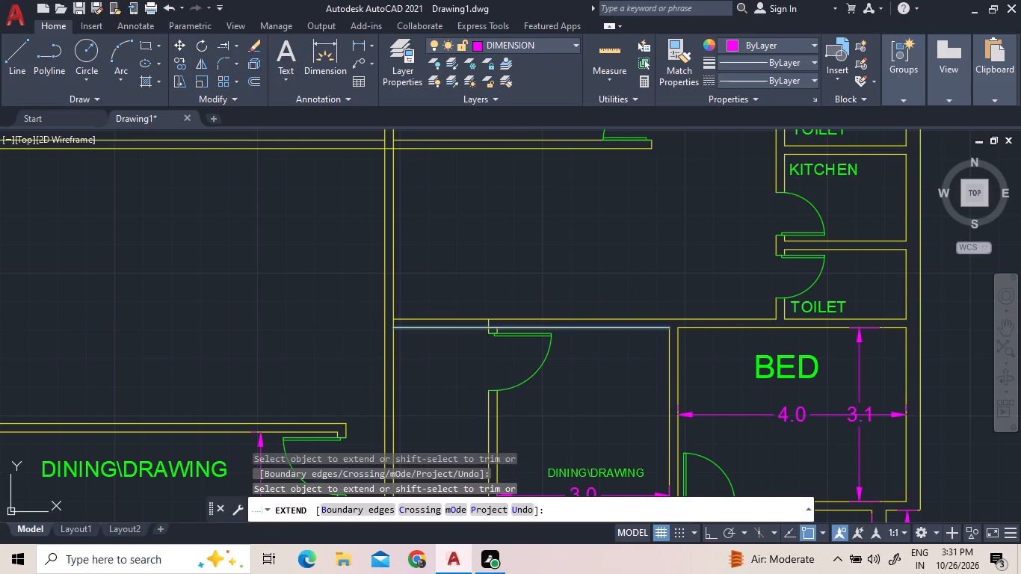
click(460, 333)
click(428, 259)
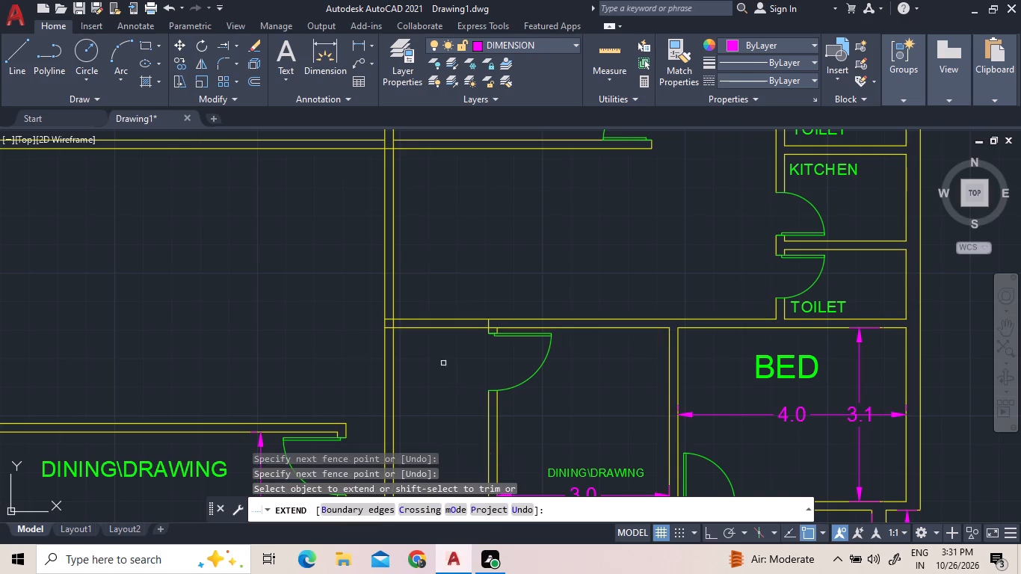
drag(442, 392, 447, 365)
scroll(423, 232, down, 3)
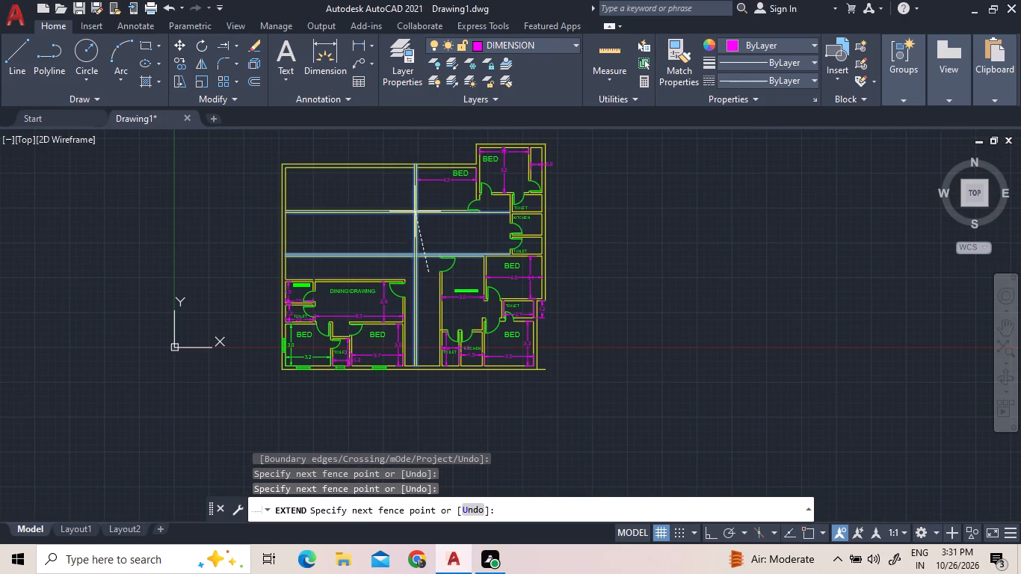
click(434, 215)
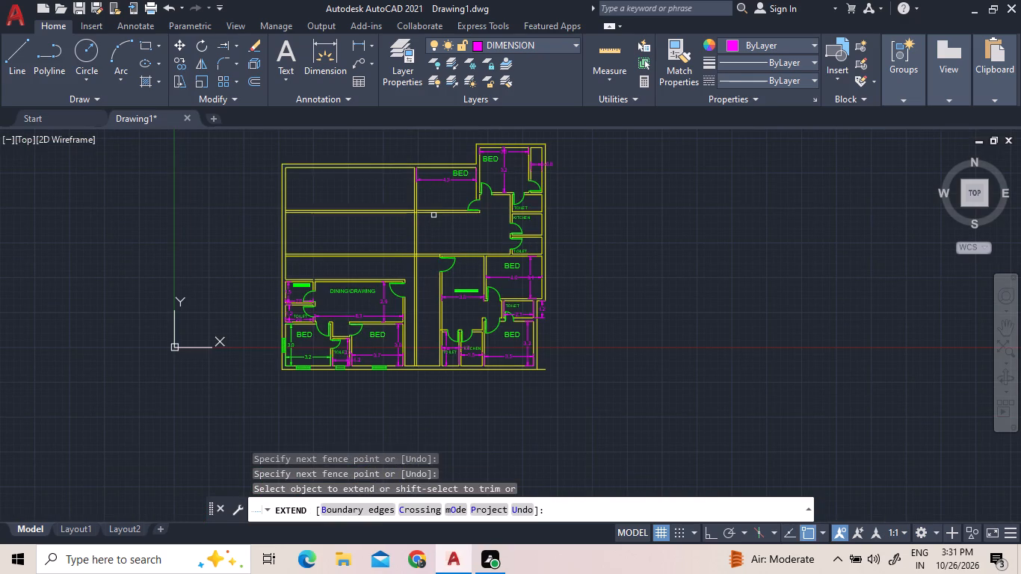
Trim off both central partition lines below the newly extended horizontal wall.
scroll(411, 249, up, 4)
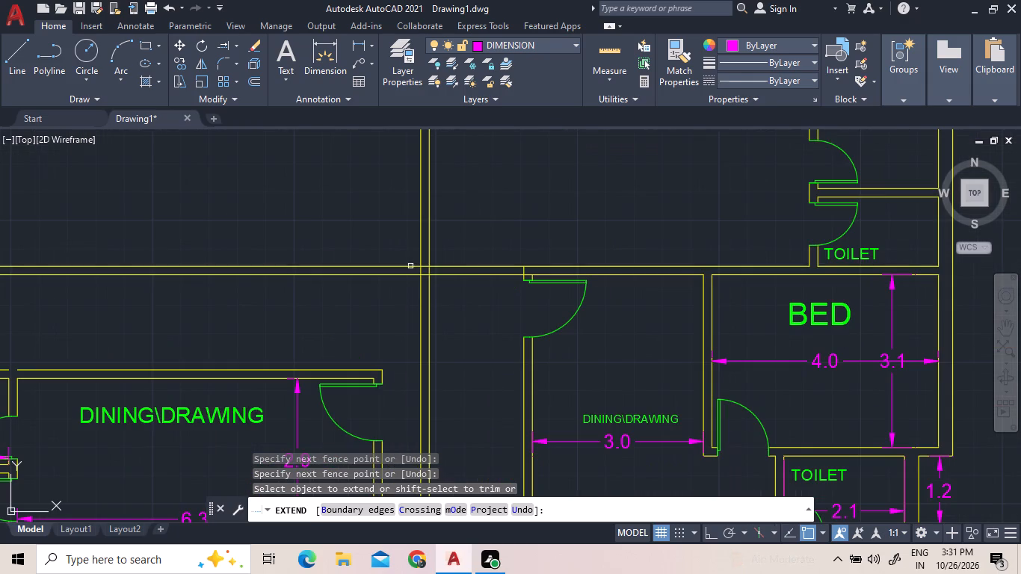
scroll(481, 263, down, 1)
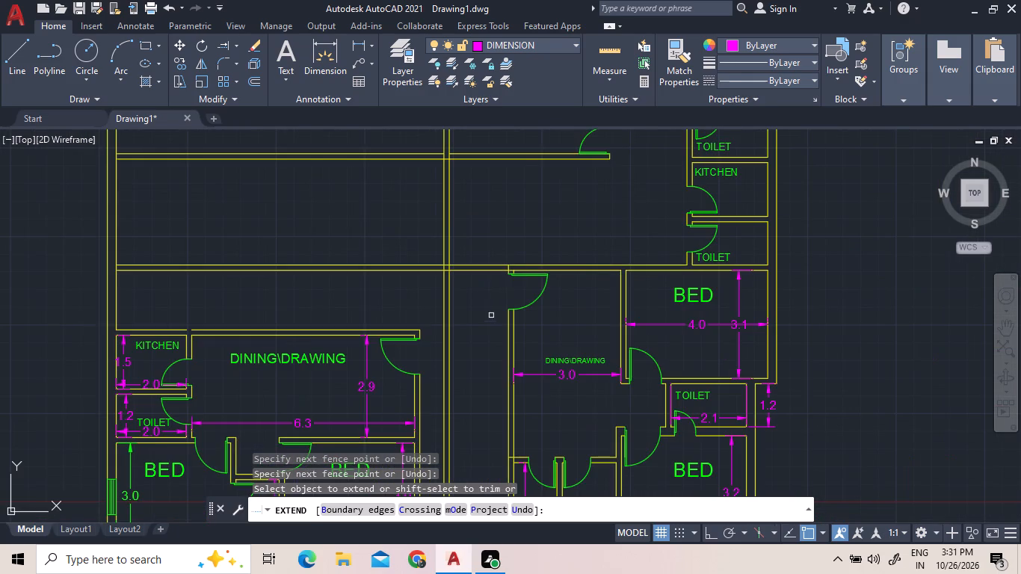
scroll(493, 319, down, 1)
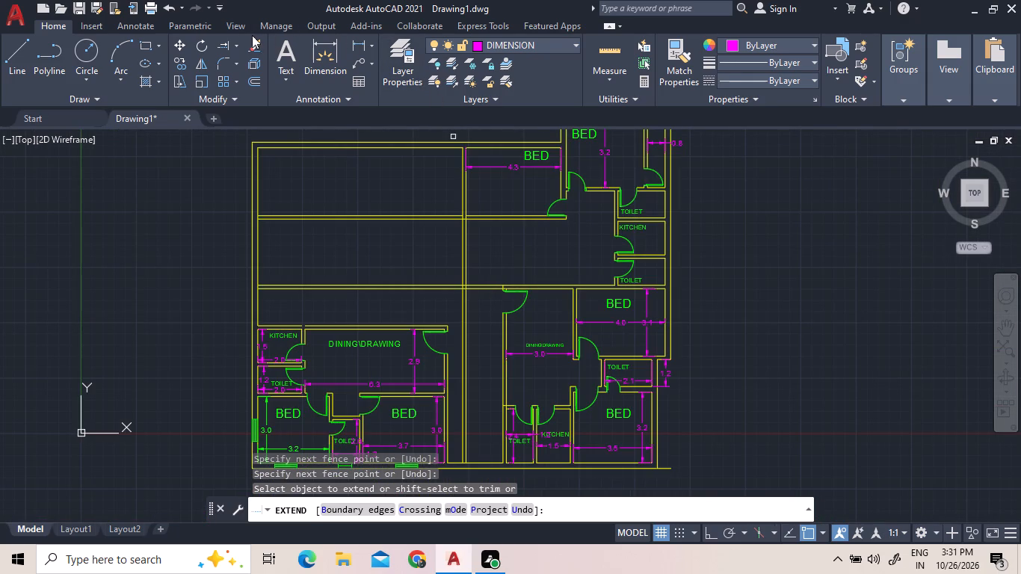
click(236, 41)
click(226, 67)
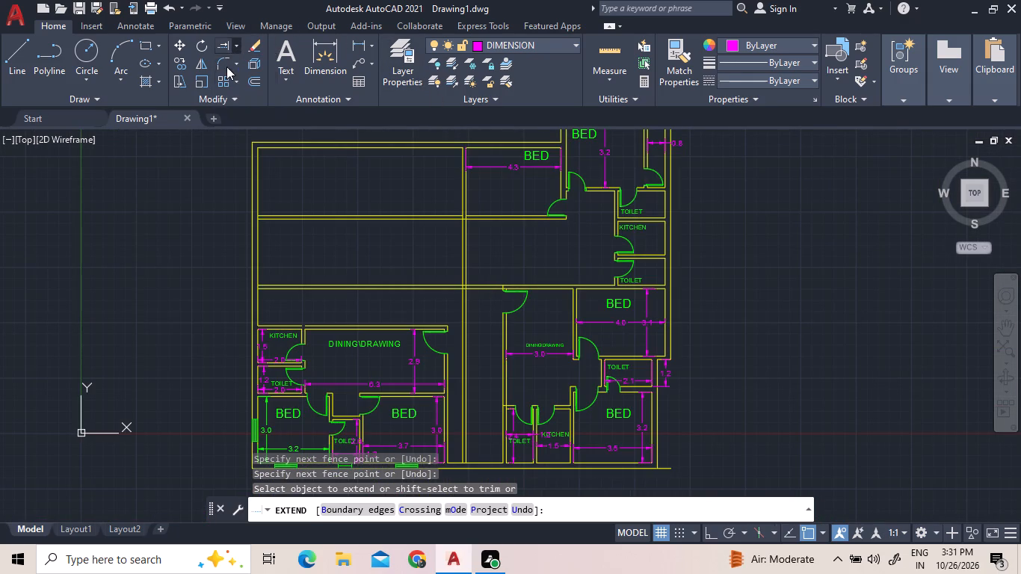
click(466, 330)
click(463, 323)
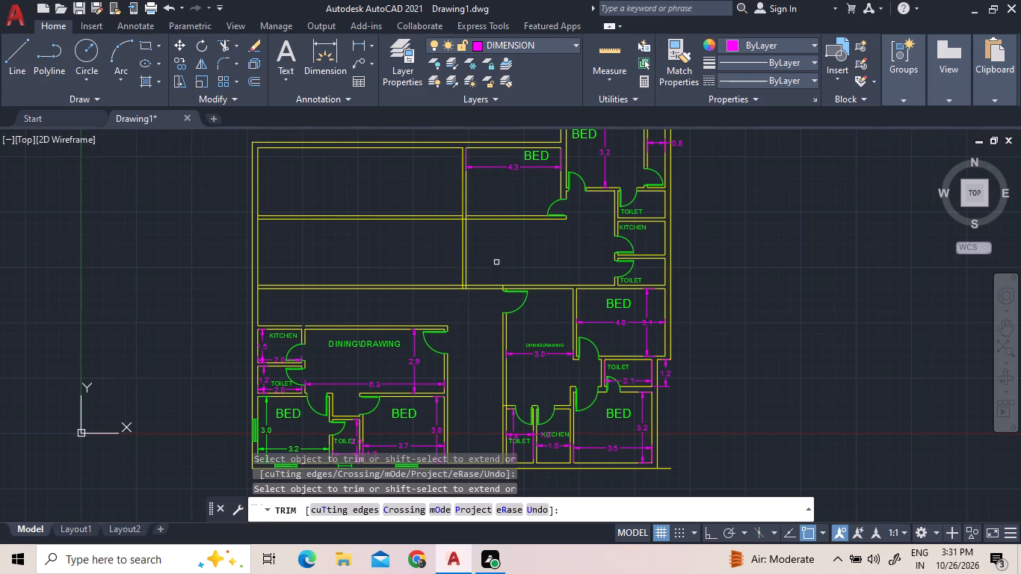
Trim the overlapping lines at the dining/drawing room's door jamb and where the central partition meets the extended wall.
scroll(490, 272, up, 1)
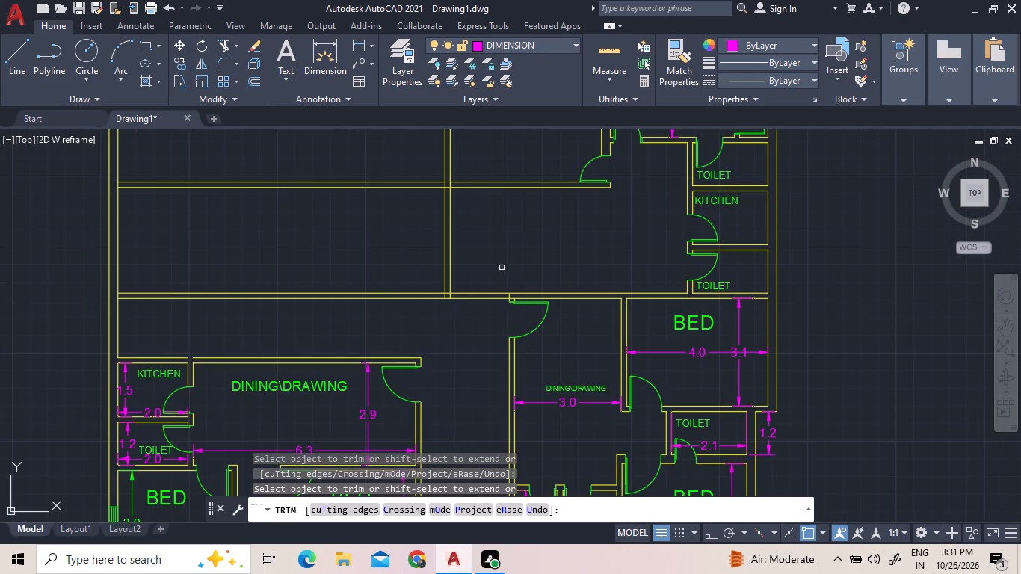
scroll(519, 294, up, 4)
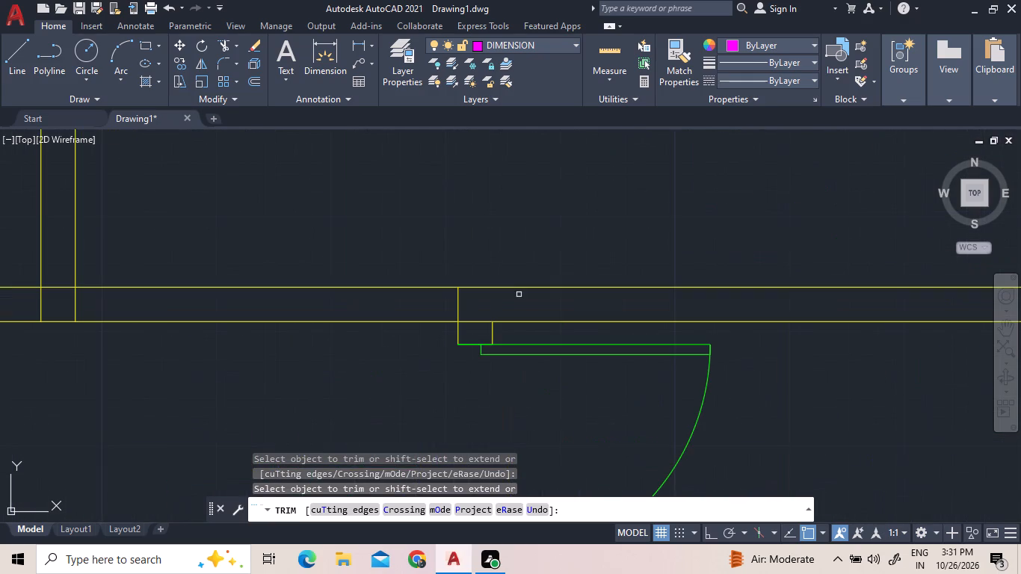
click(475, 321)
click(58, 275)
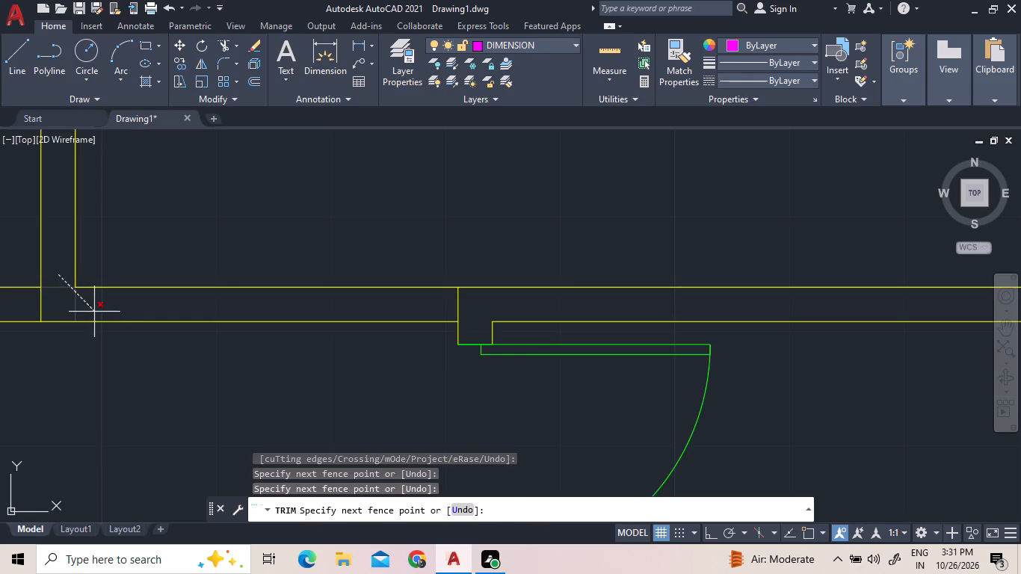
click(94, 312)
Trim the crossing wall lines where the central partition intersects the wall beneath the middle bedroom.
scroll(219, 209, down, 2)
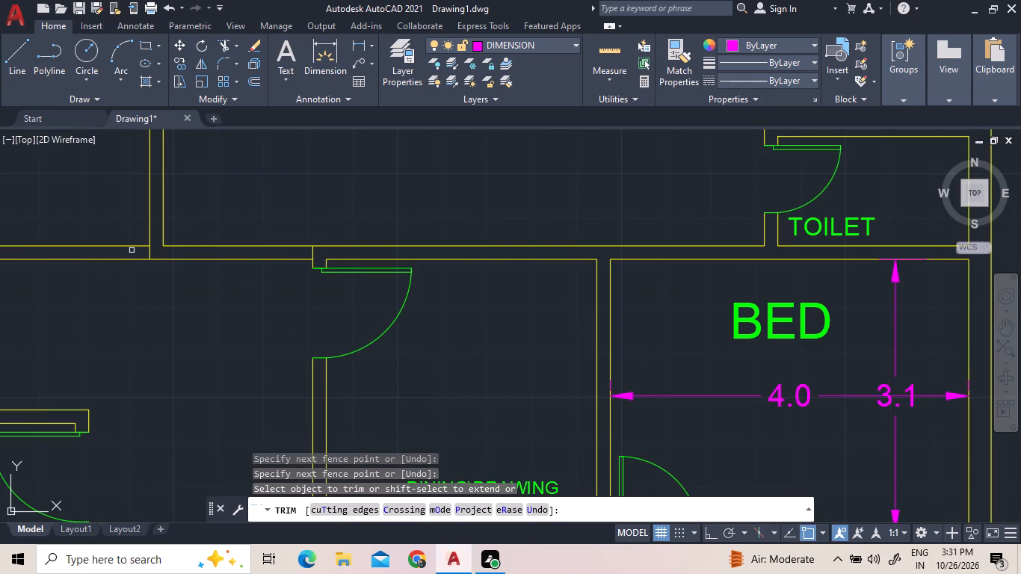
scroll(157, 327, down, 1)
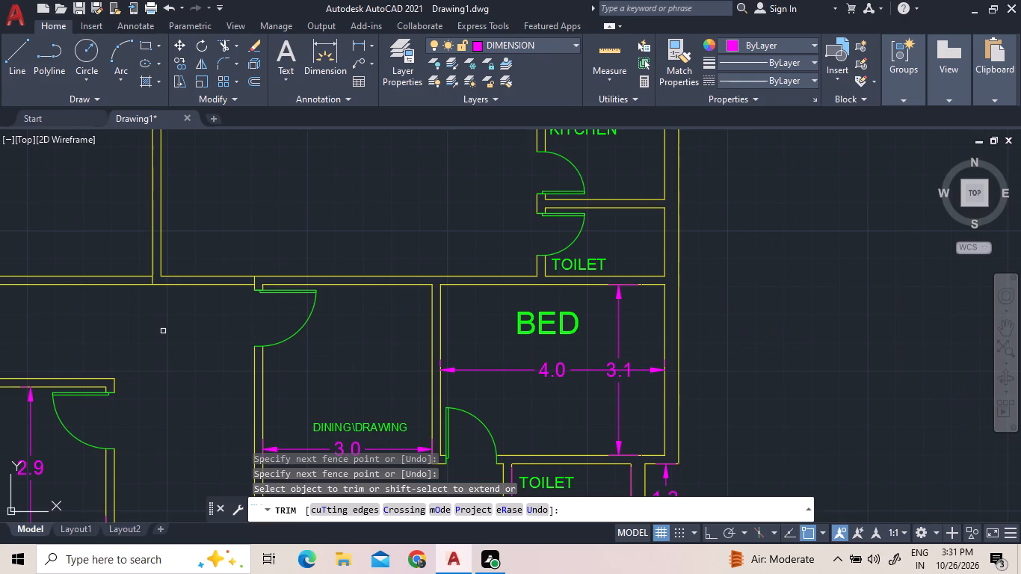
scroll(163, 331, down, 2)
scroll(138, 242, up, 3)
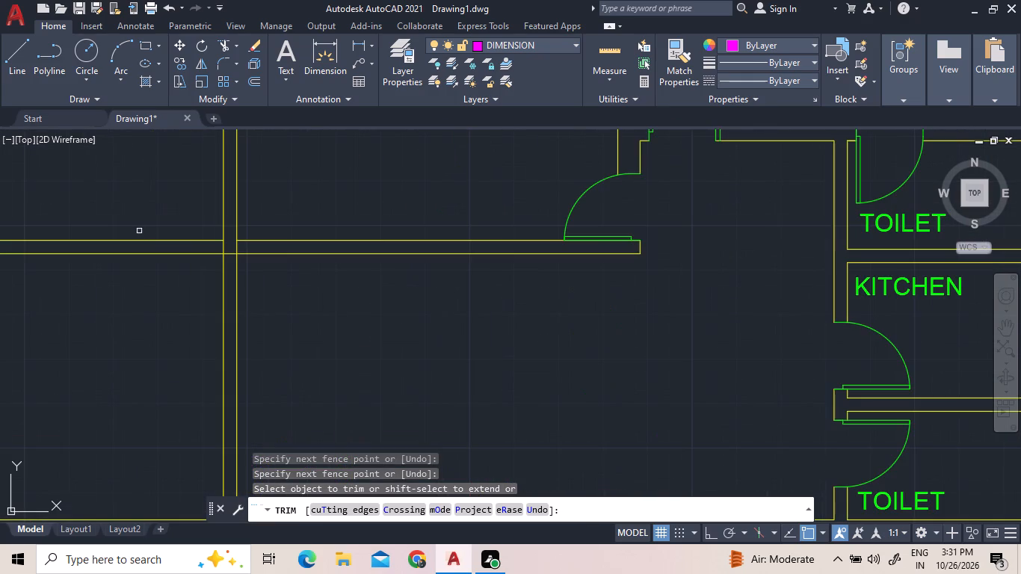
click(219, 248)
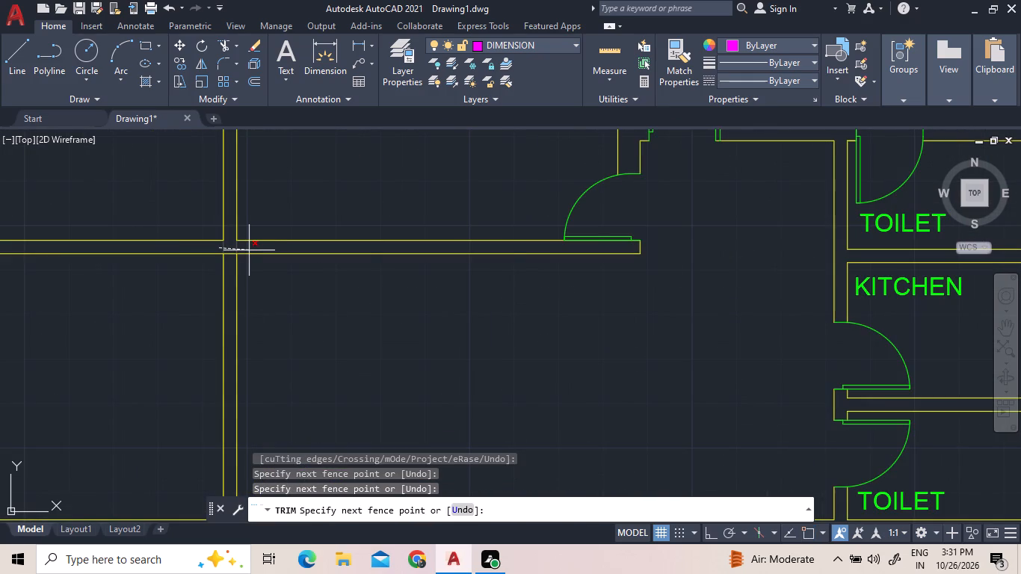
click(249, 250)
click(229, 259)
click(229, 250)
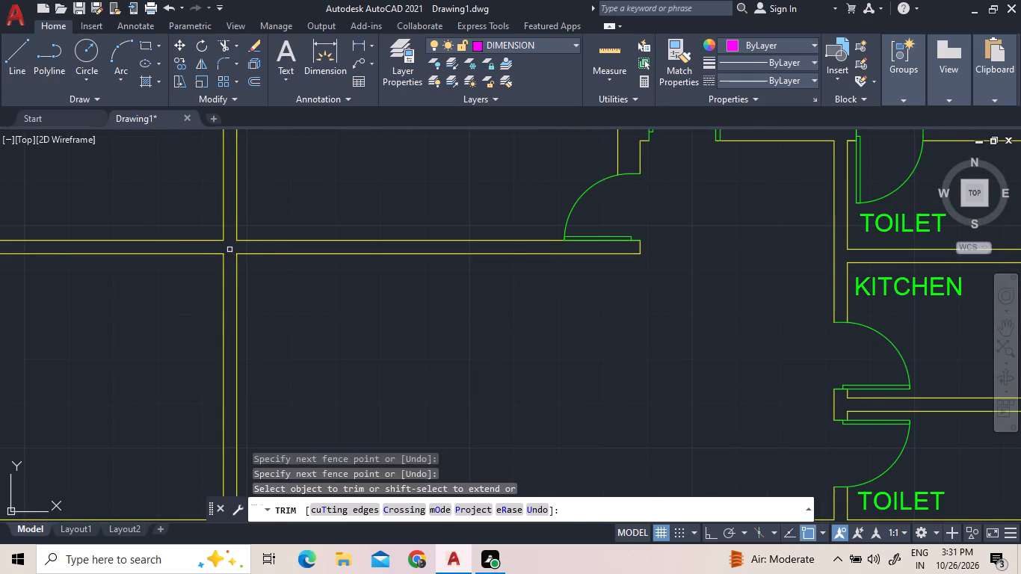
On the Defpoints layer with Ortho on, draw a short line across the extended wall's thickness from the central partition's inner corner.
scroll(348, 318, down, 3)
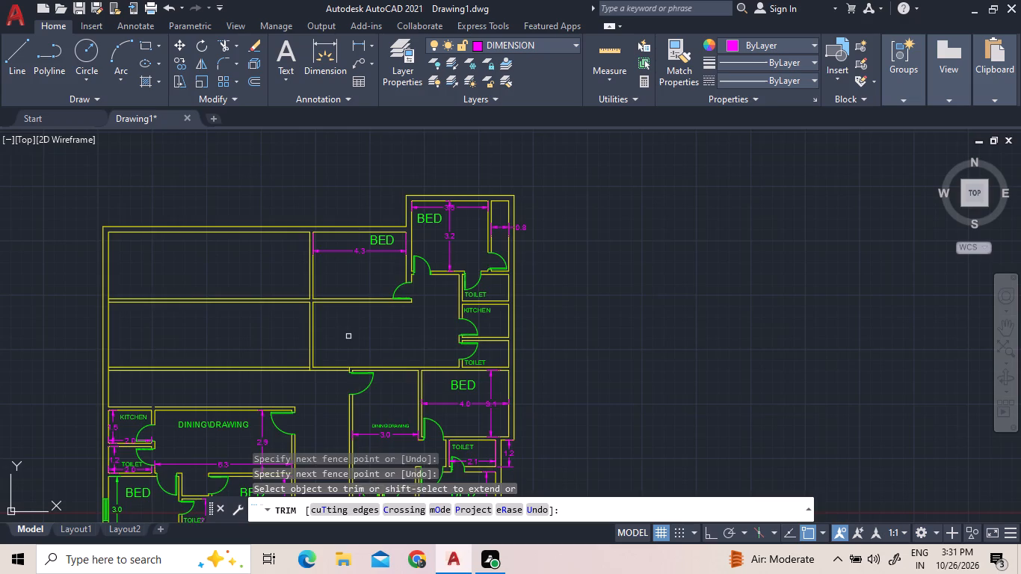
middle_drag(350, 339, 259, 294)
scroll(250, 303, up, 2)
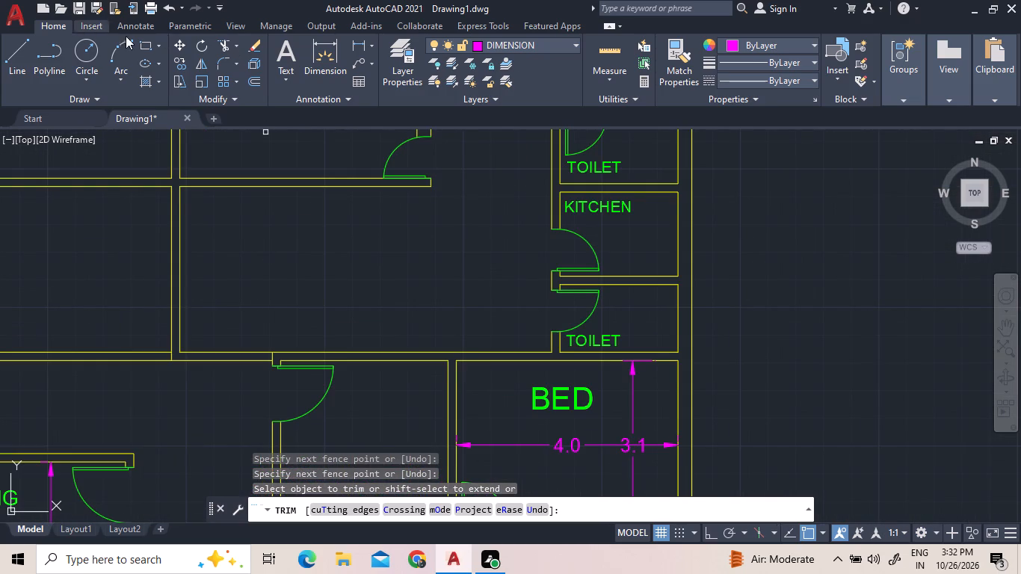
click(530, 46)
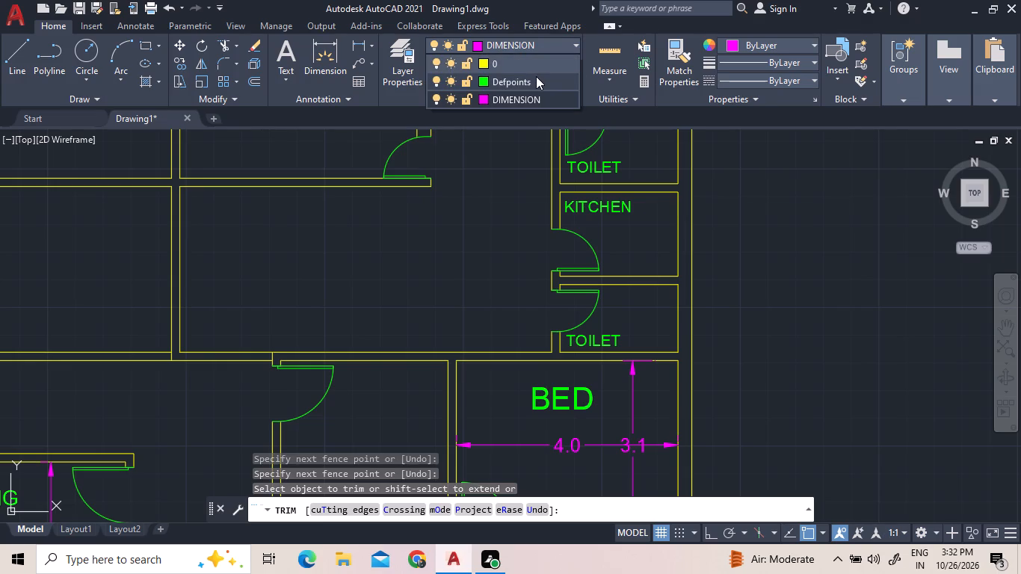
click(536, 76)
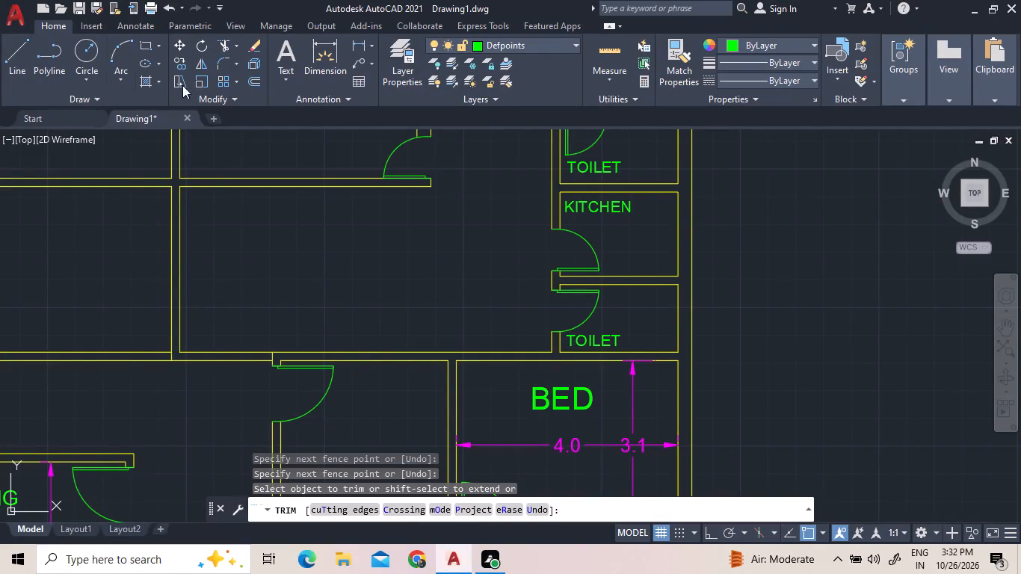
click(11, 61)
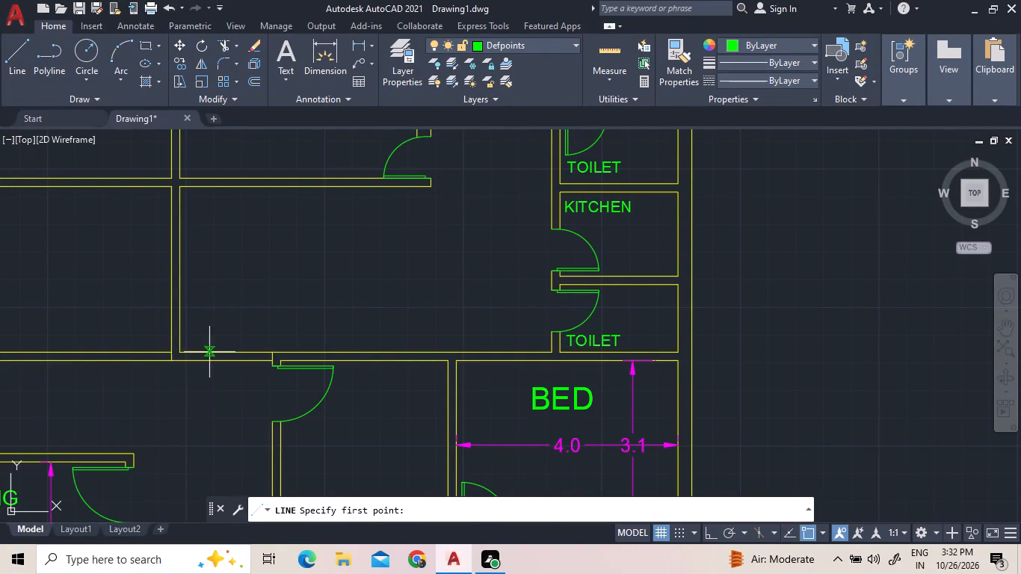
scroll(209, 352, up, 3)
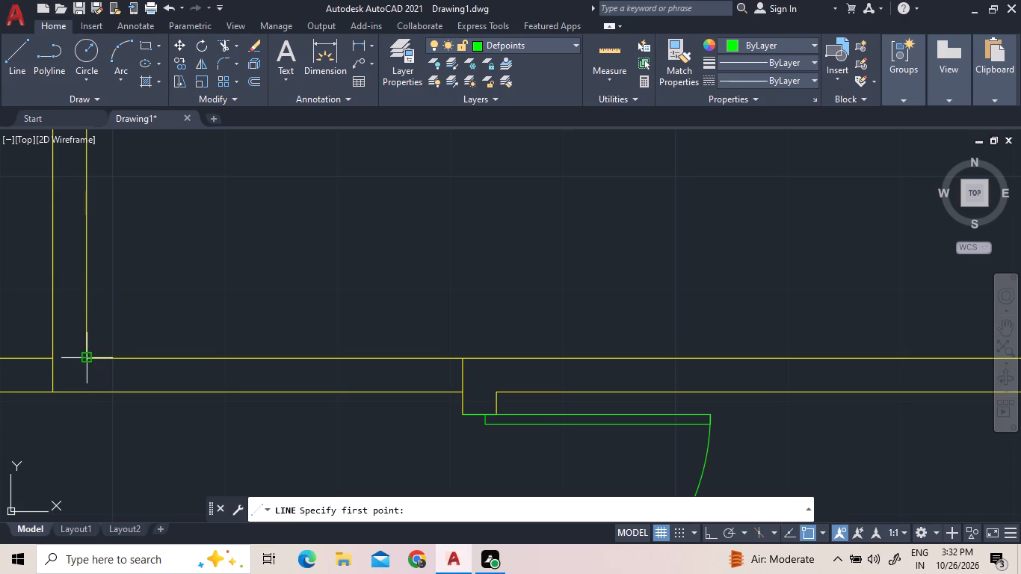
click(90, 357)
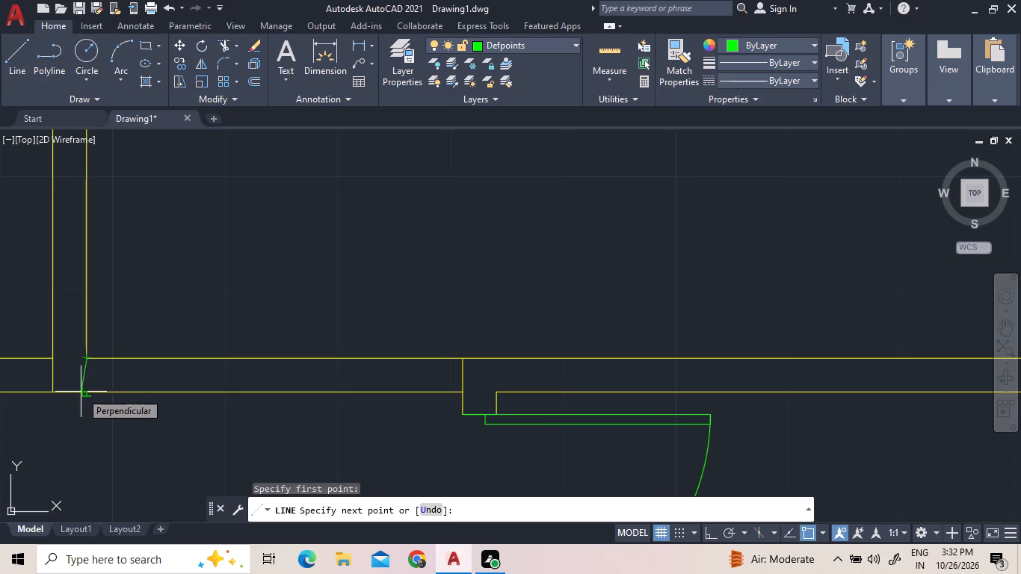
key(F8)
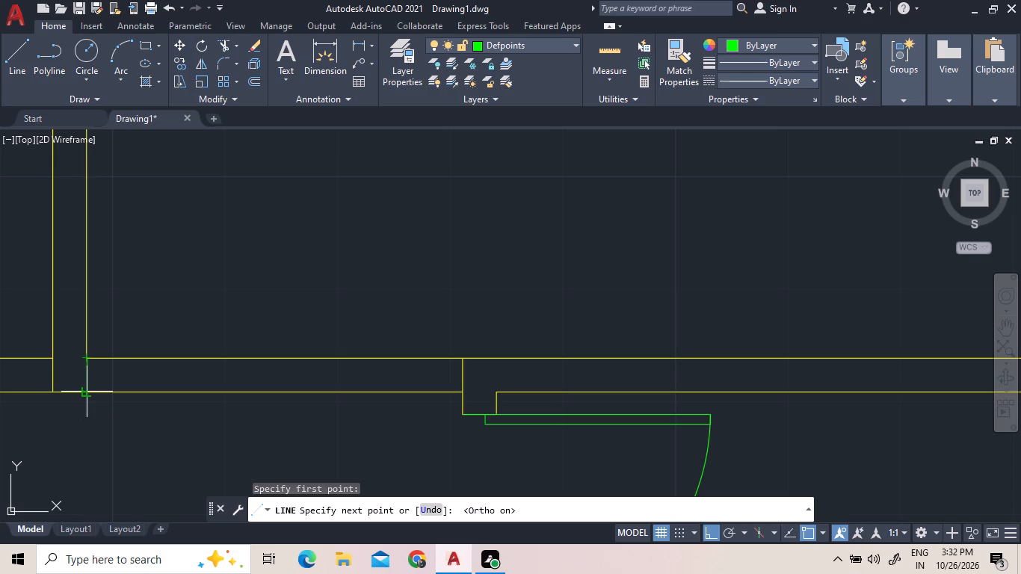
scroll(89, 392, up, 2)
click(82, 392)
right_click(120, 259)
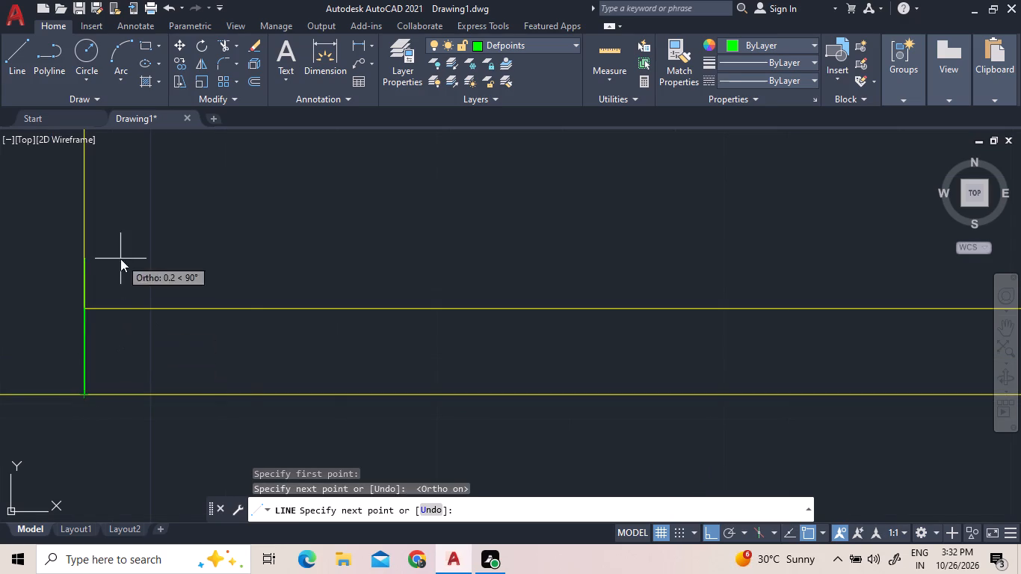
click(123, 268)
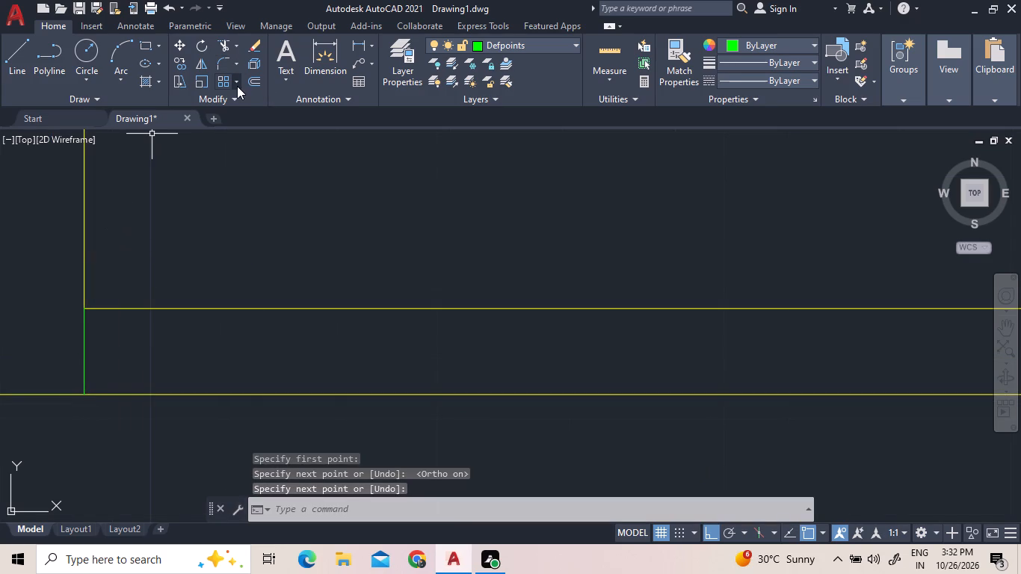
Offset the short line across the wall by 0.1, away from the central partition towards the dining/drawing room door.
click(253, 84)
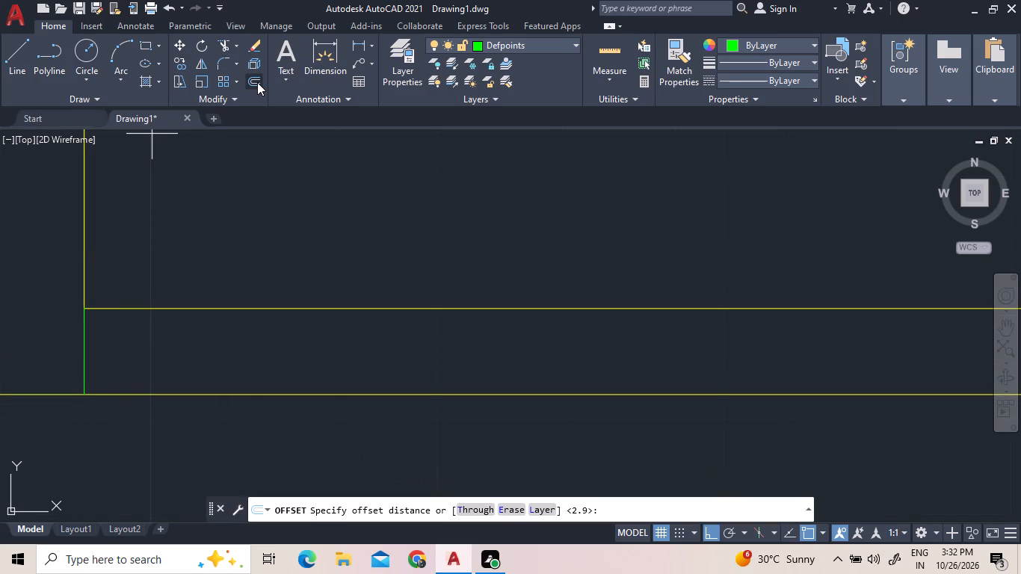
text(0.1)
key(Return)
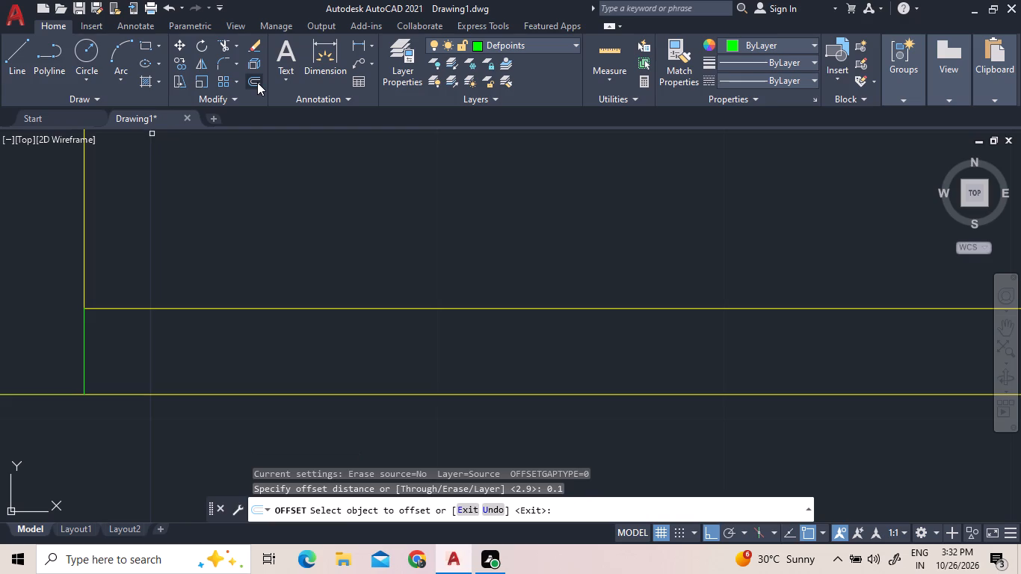
click(84, 340)
click(121, 340)
scroll(99, 357, down, 3)
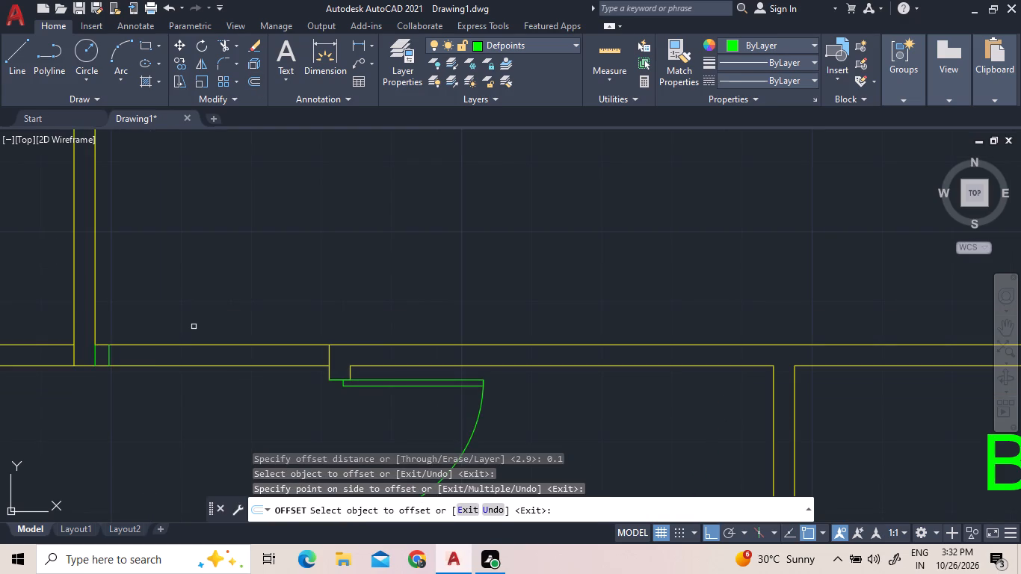
right_click(229, 269)
click(240, 285)
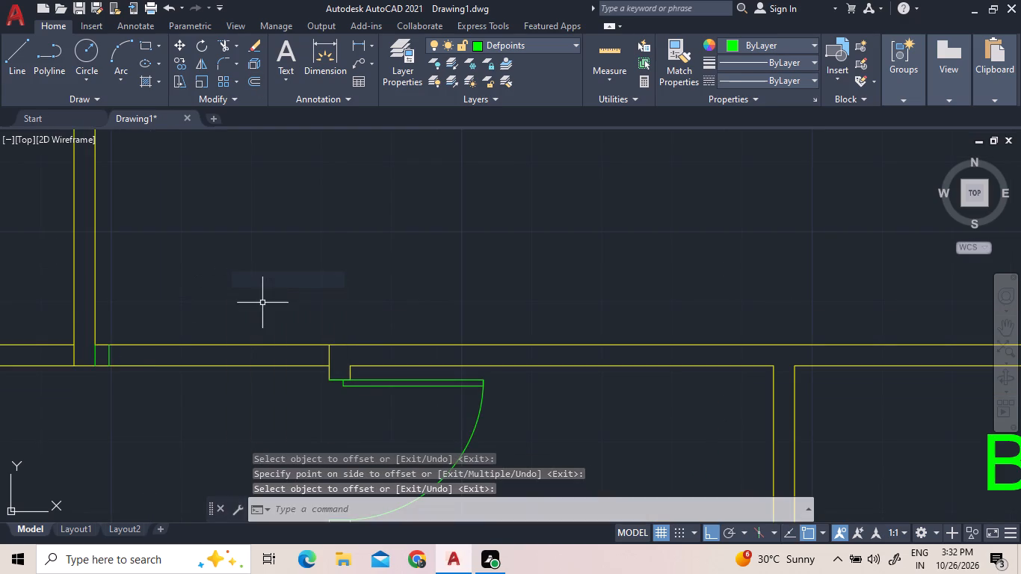
Place a Door - Metric block from the tool palettes in the open area above the extended wall.
right_click(271, 306)
click(354, 55)
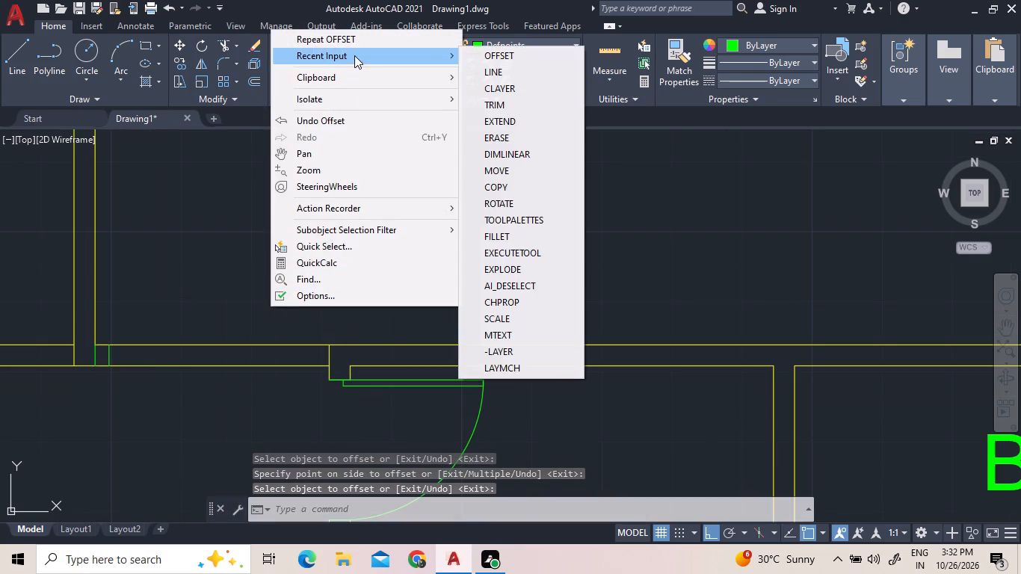
click(528, 221)
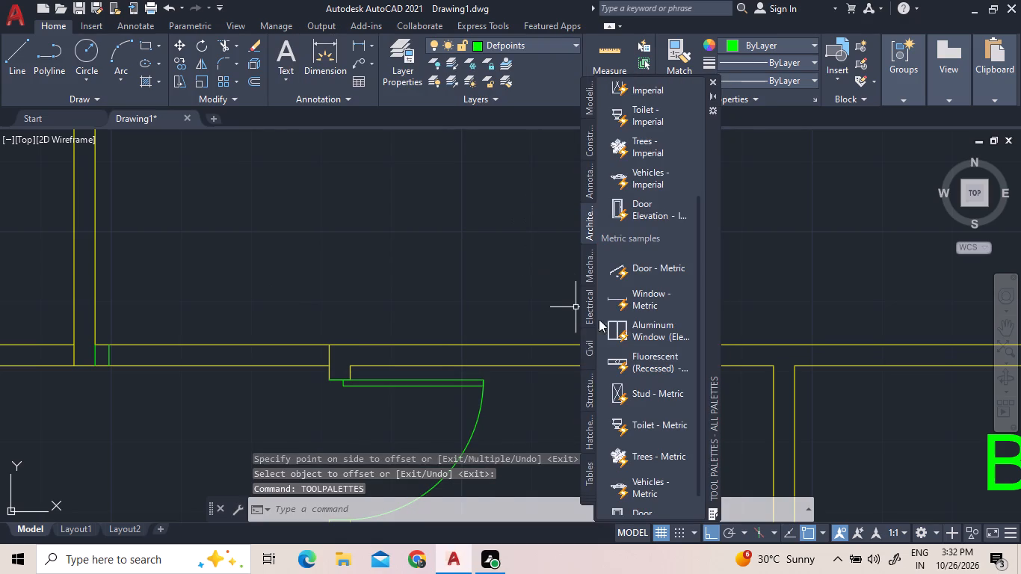
drag(651, 267, 236, 232)
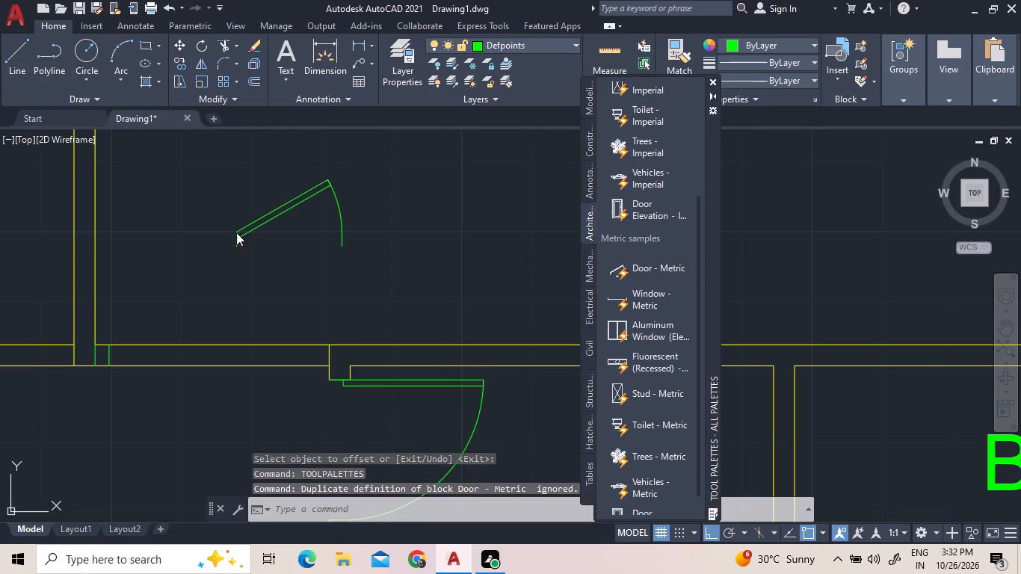
click(711, 76)
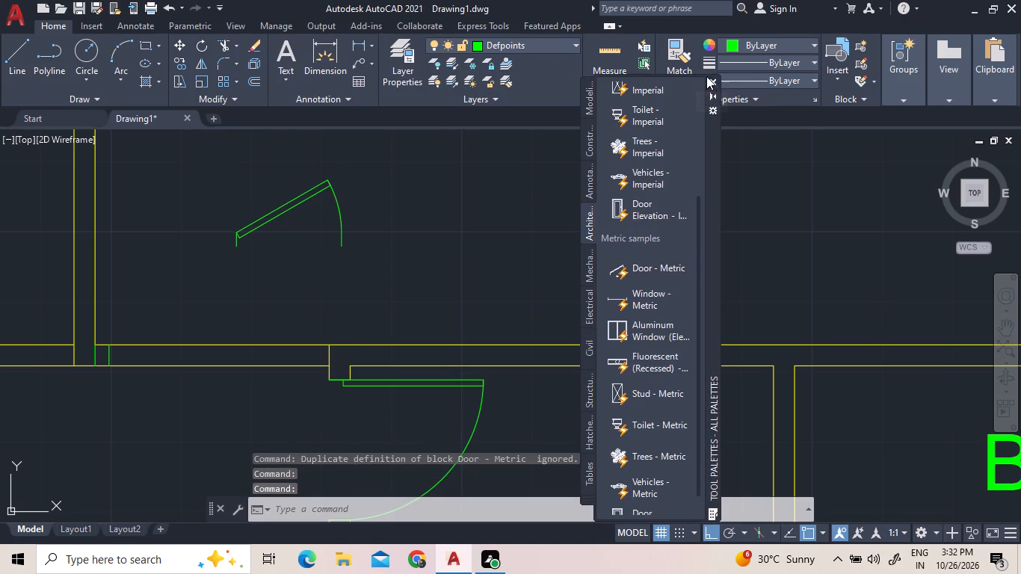
Set the new door block to Open 90° and stretch its opening width by about 0.3.
click(303, 198)
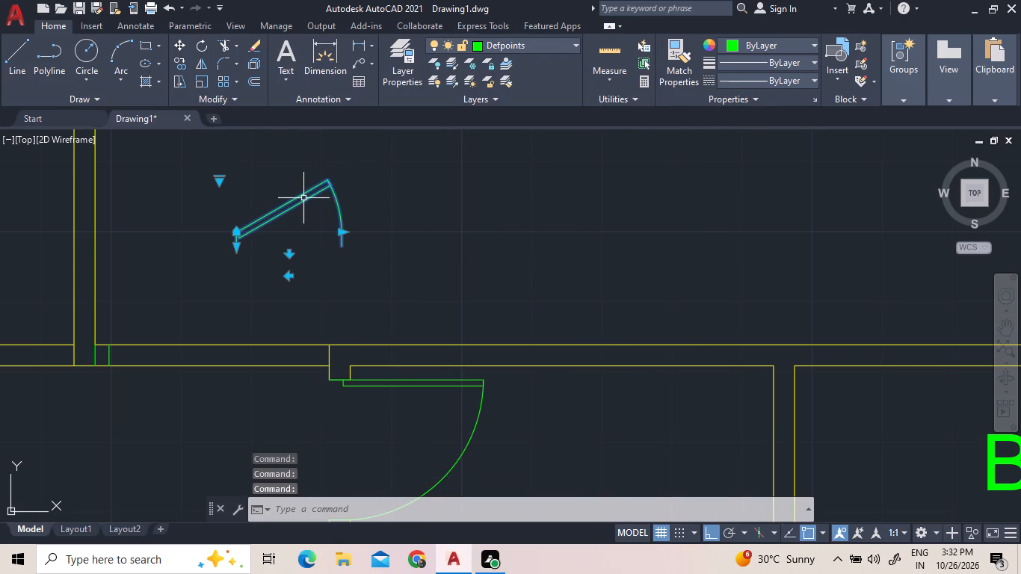
click(218, 178)
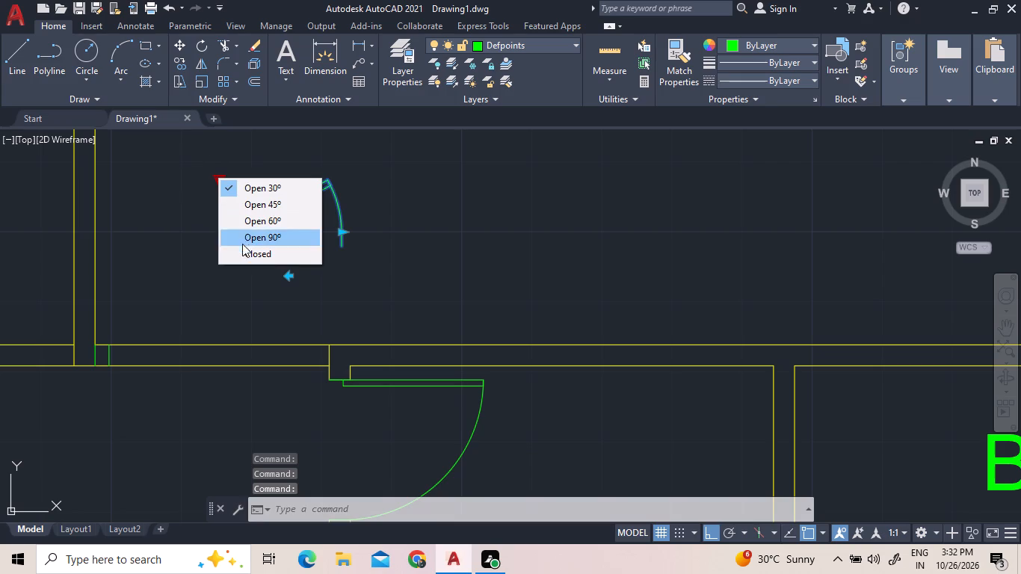
click(252, 240)
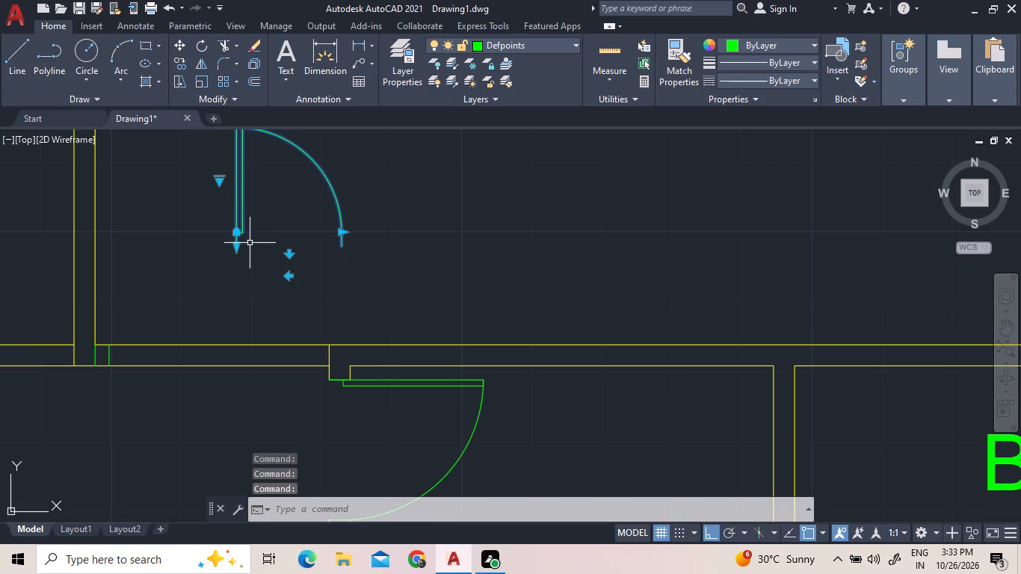
click(346, 235)
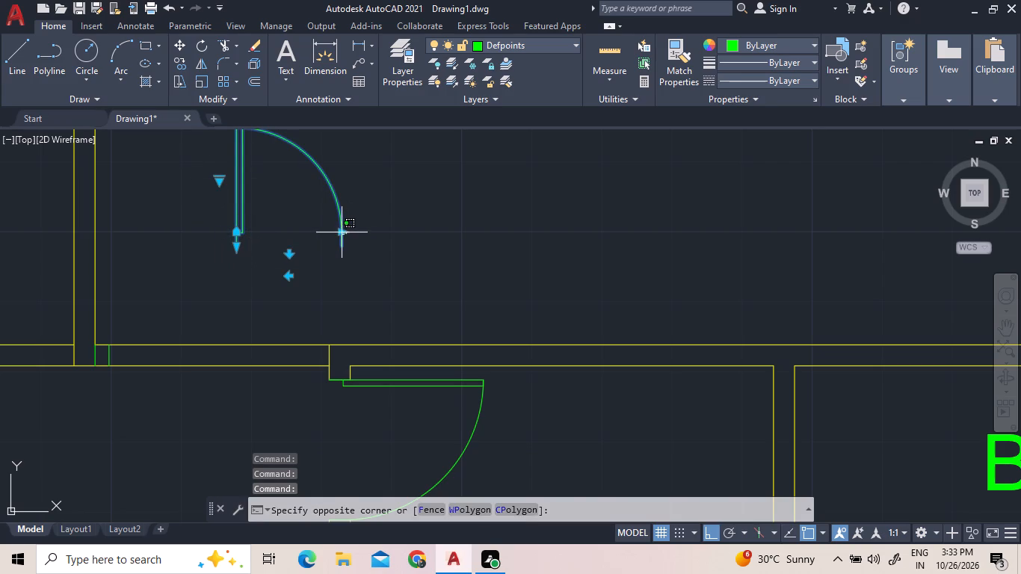
click(342, 231)
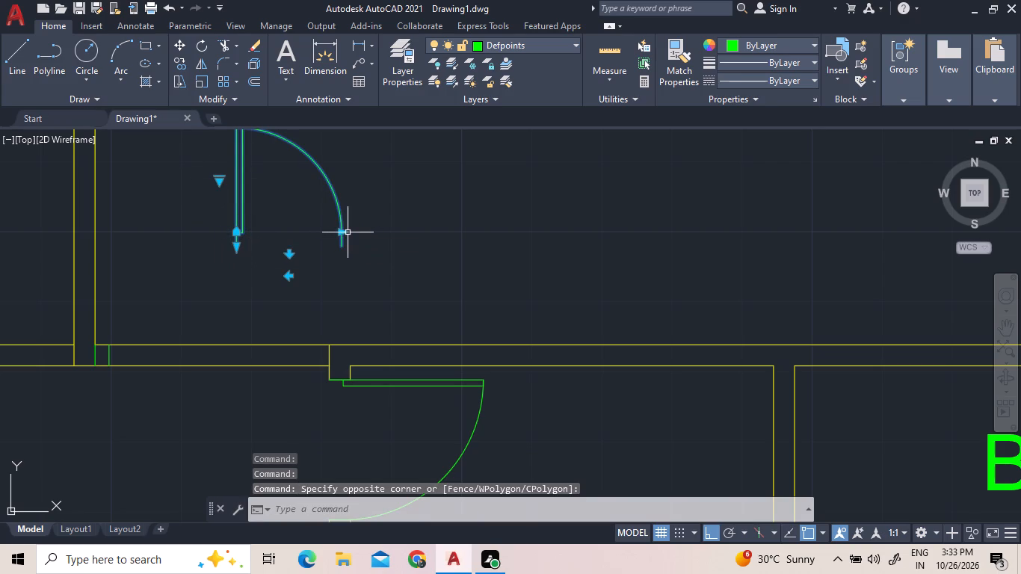
click(343, 234)
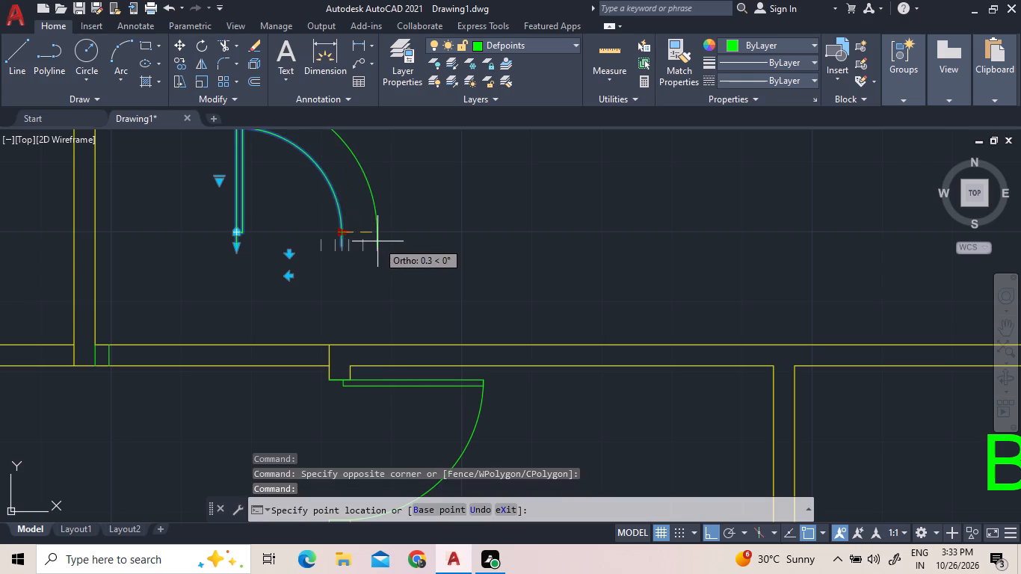
click(379, 241)
Move the door by its jamb corner onto the lower end of the offset line beside the central partition.
right_click(330, 180)
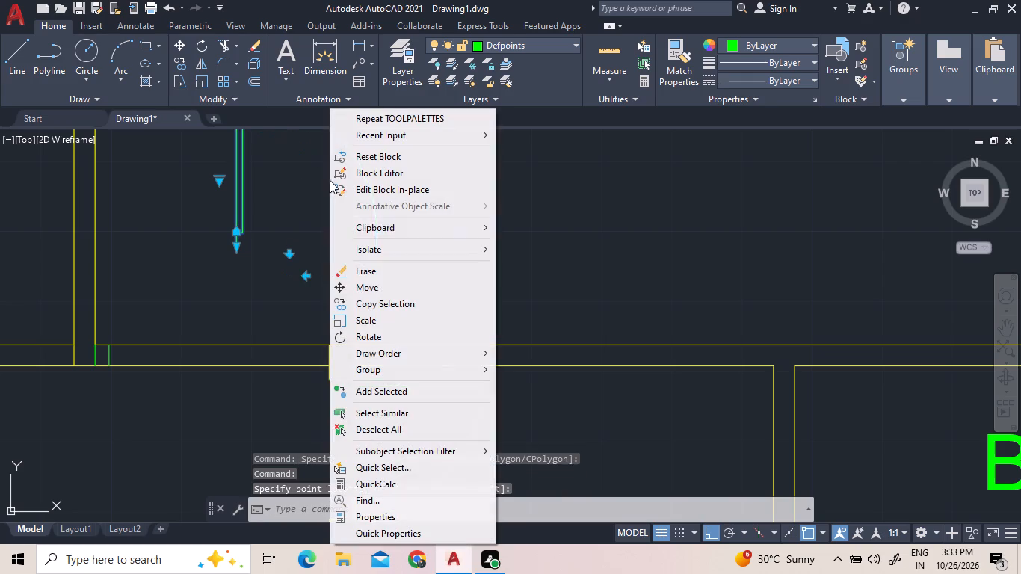
click(362, 288)
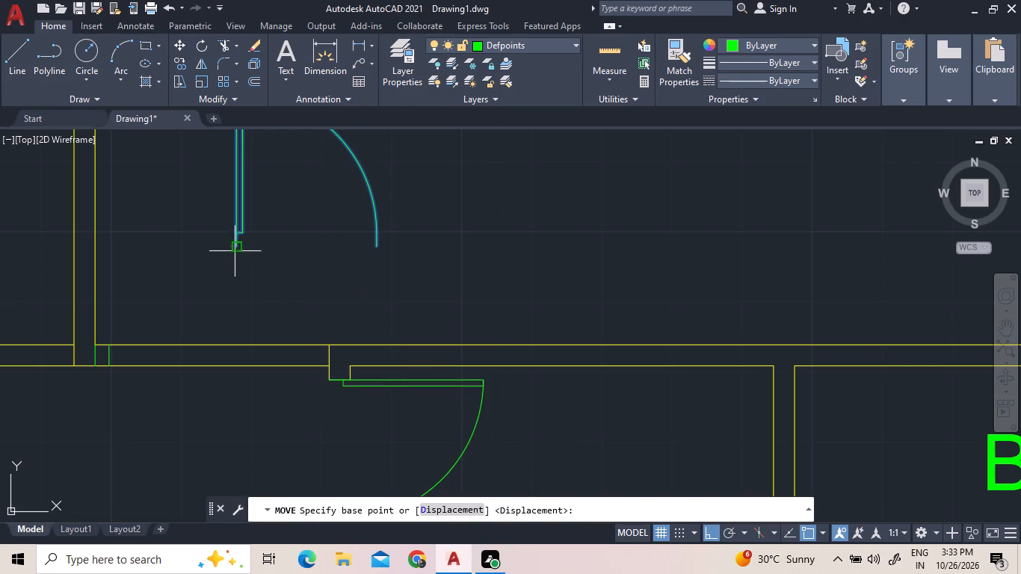
click(238, 250)
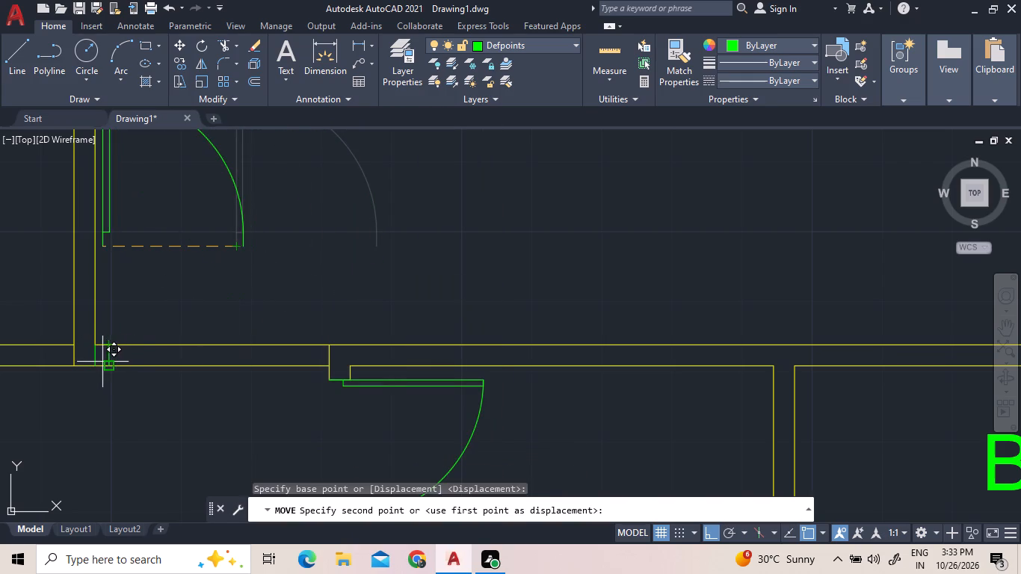
click(111, 362)
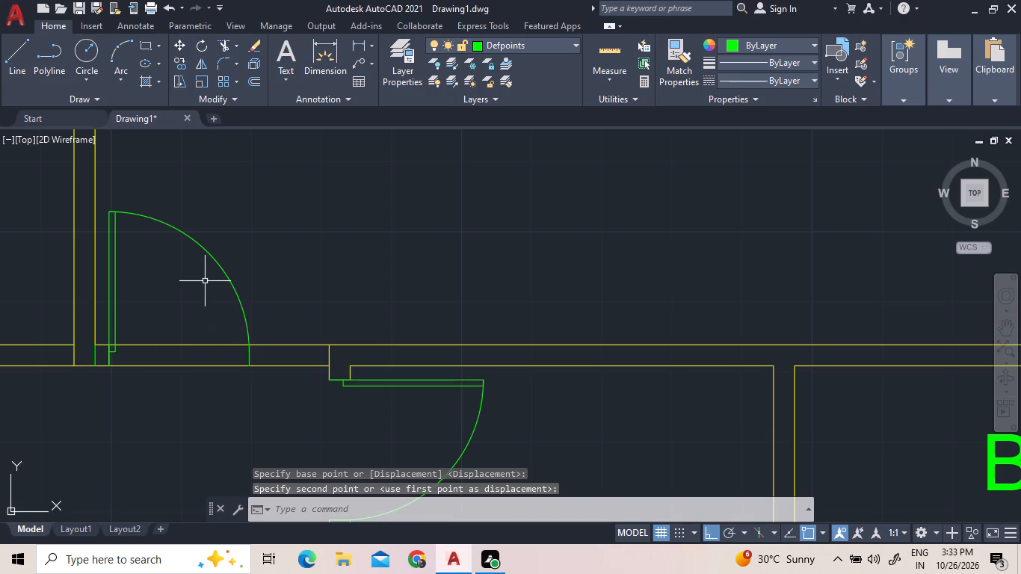
Trim both extended wall lines across the new door opening and remove the short line at the central partition's corner.
click(226, 46)
click(161, 252)
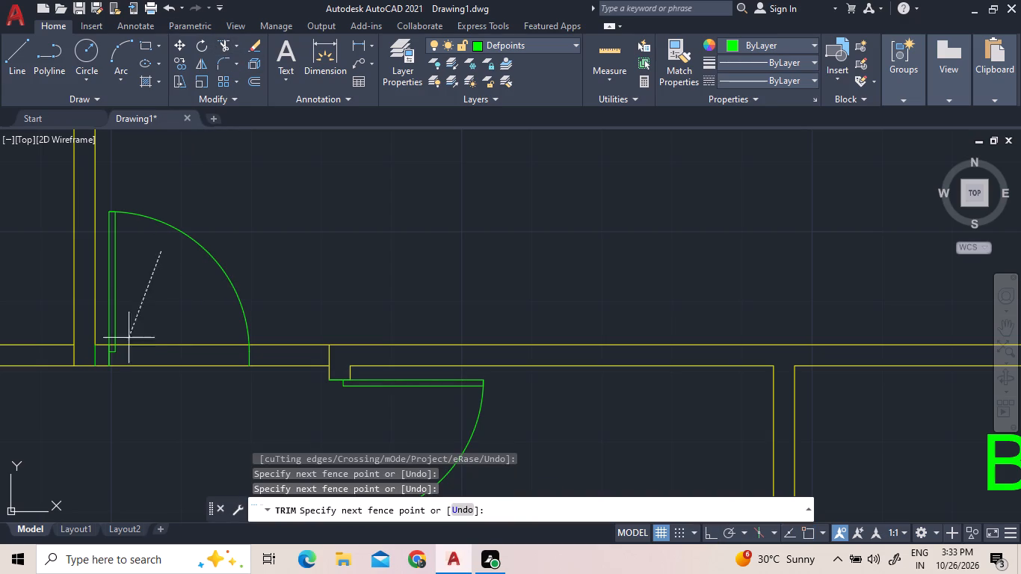
click(137, 409)
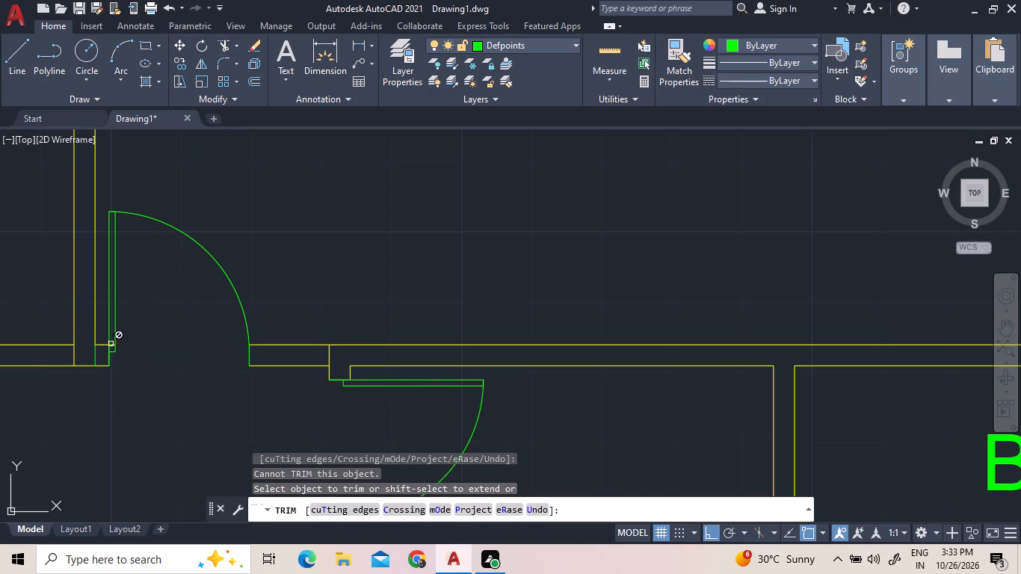
click(111, 345)
click(111, 345)
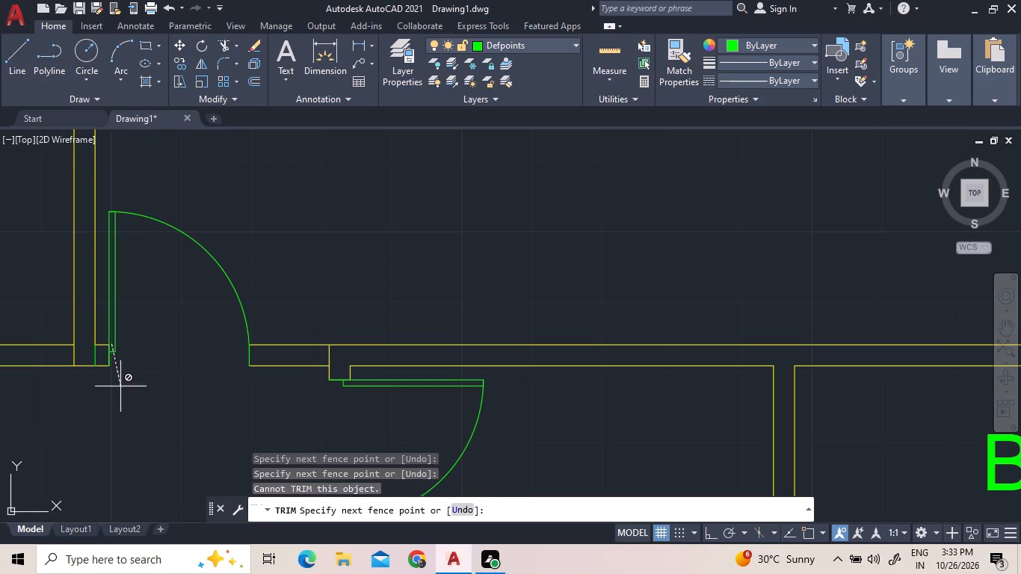
click(120, 359)
click(93, 349)
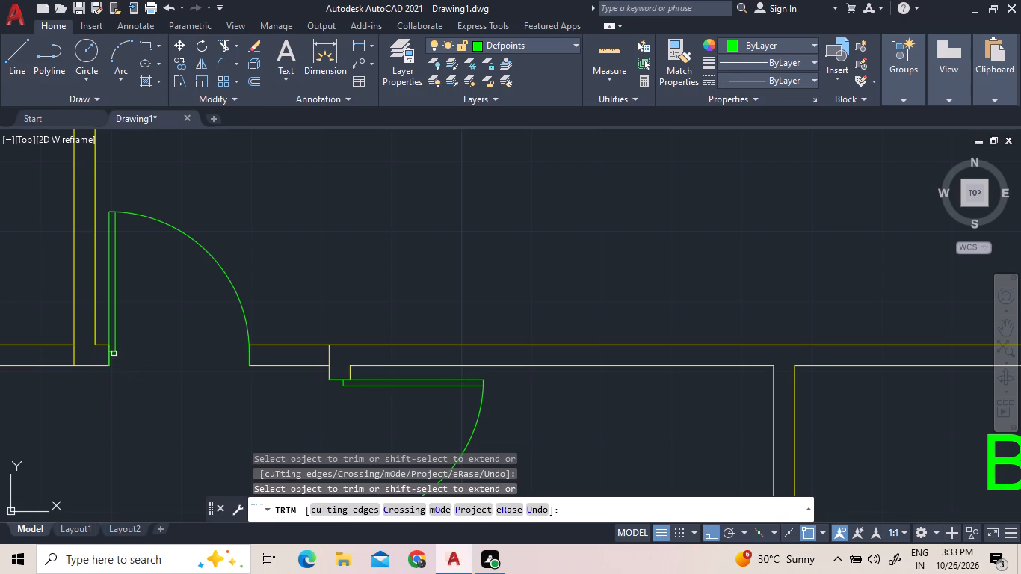
right_click(354, 256)
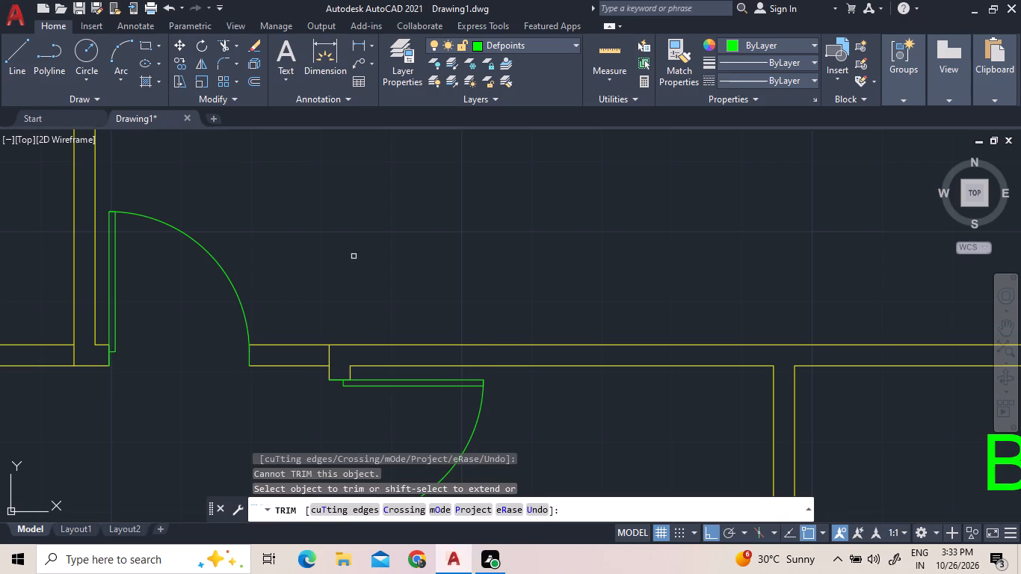
click(365, 264)
With Ortho off, copy the DINING\DRAWING label from the existing room into the open room beside the kitchen and toilets.
scroll(370, 340, down, 2)
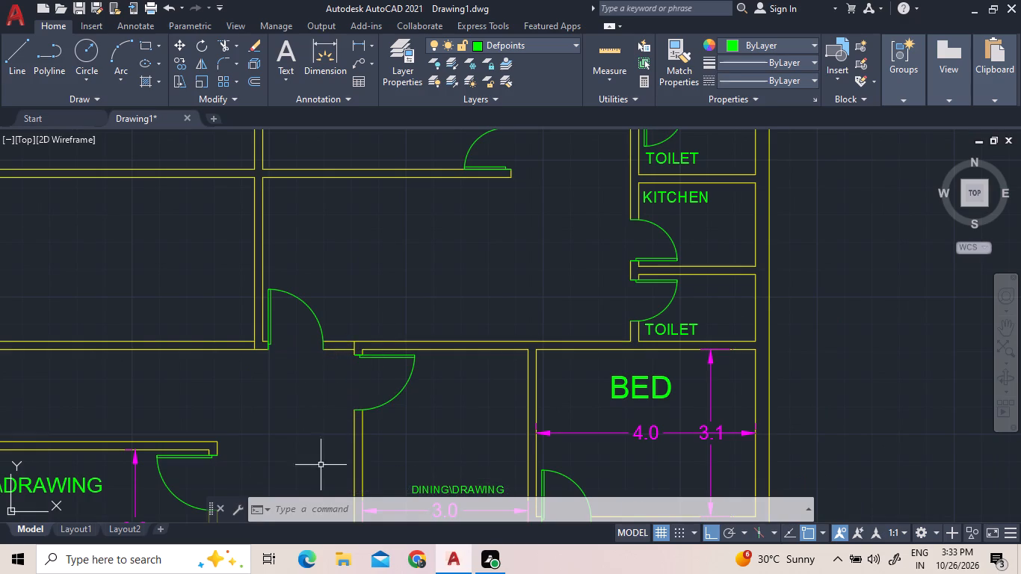
scroll(324, 513, down, 1)
scroll(418, 375, down, 2)
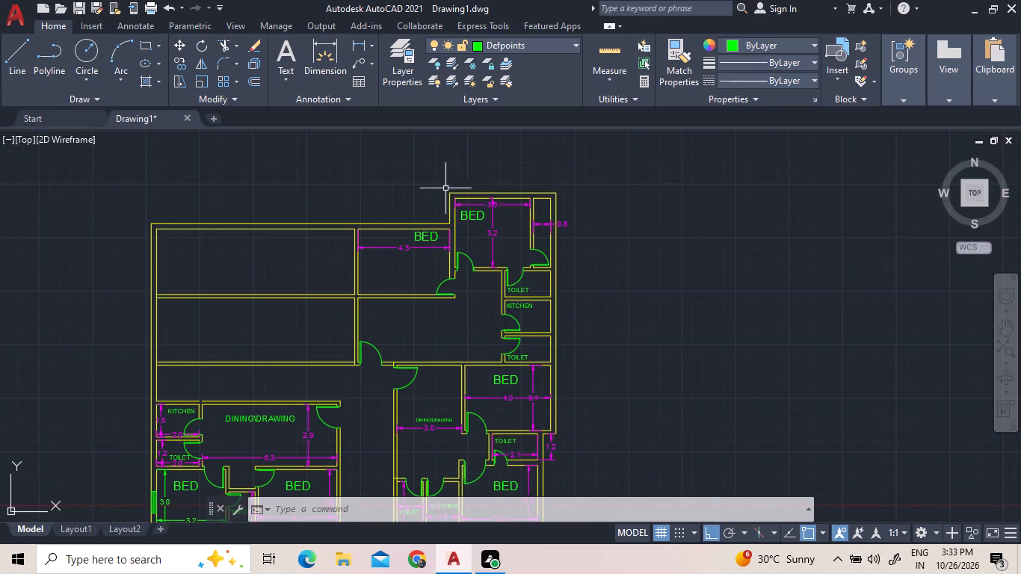
click(275, 419)
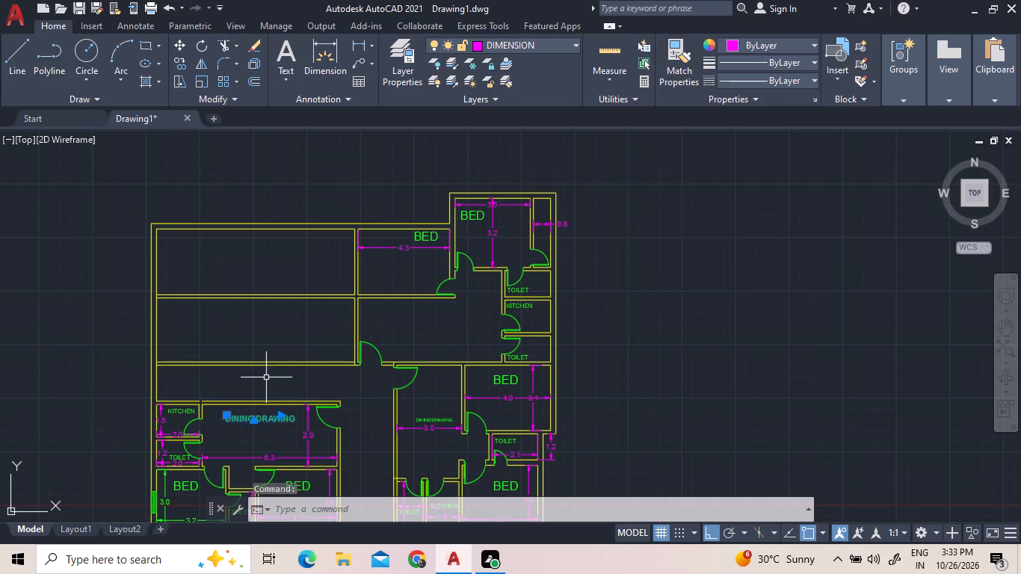
right_click(264, 345)
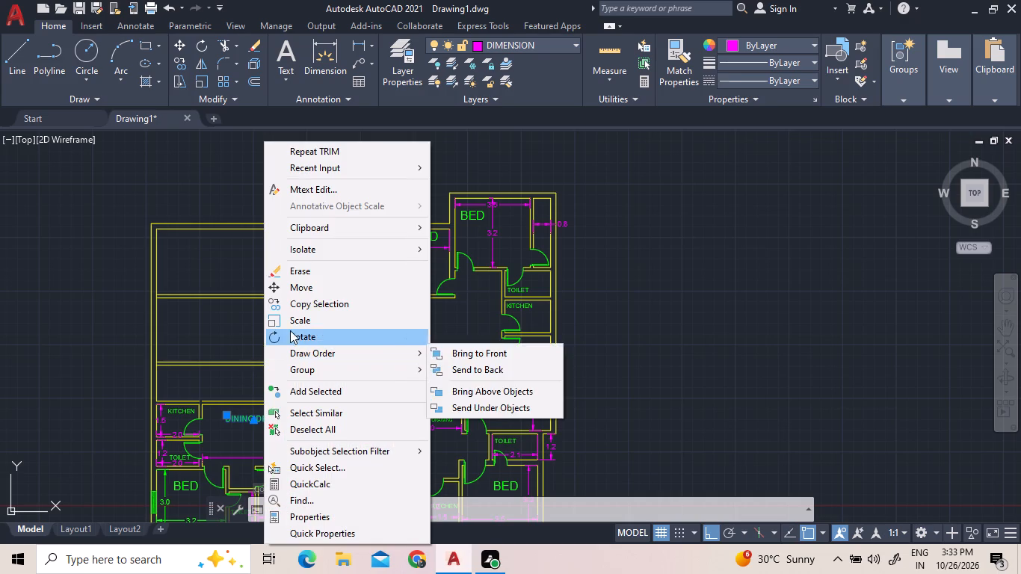
click(298, 303)
click(255, 419)
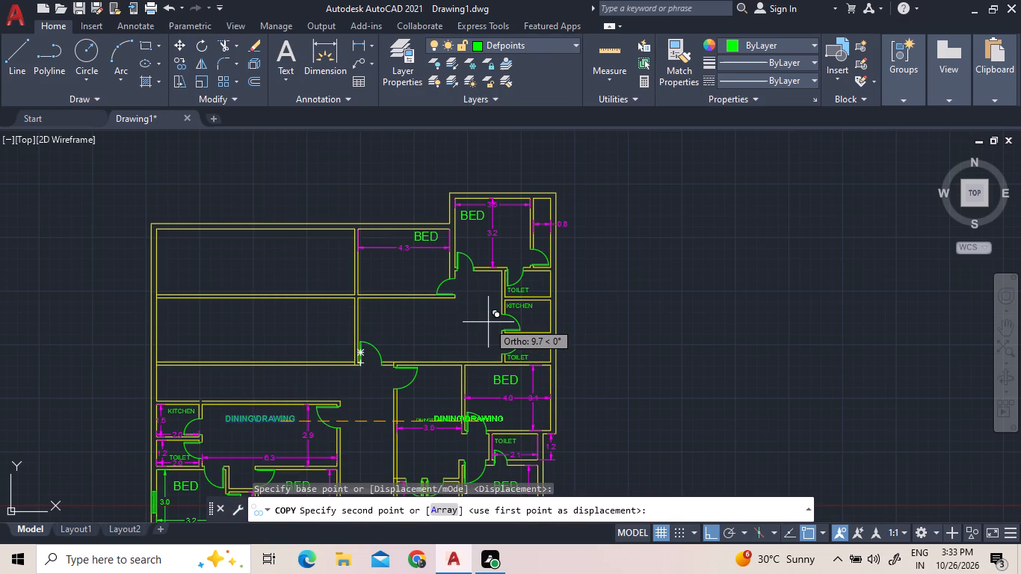
key(F8)
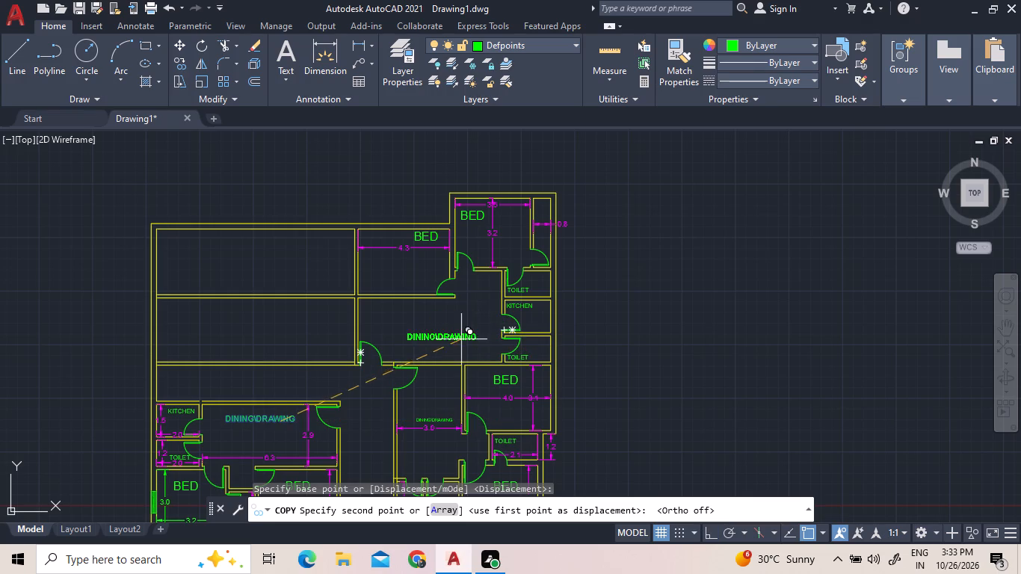
scroll(442, 327, up, 2)
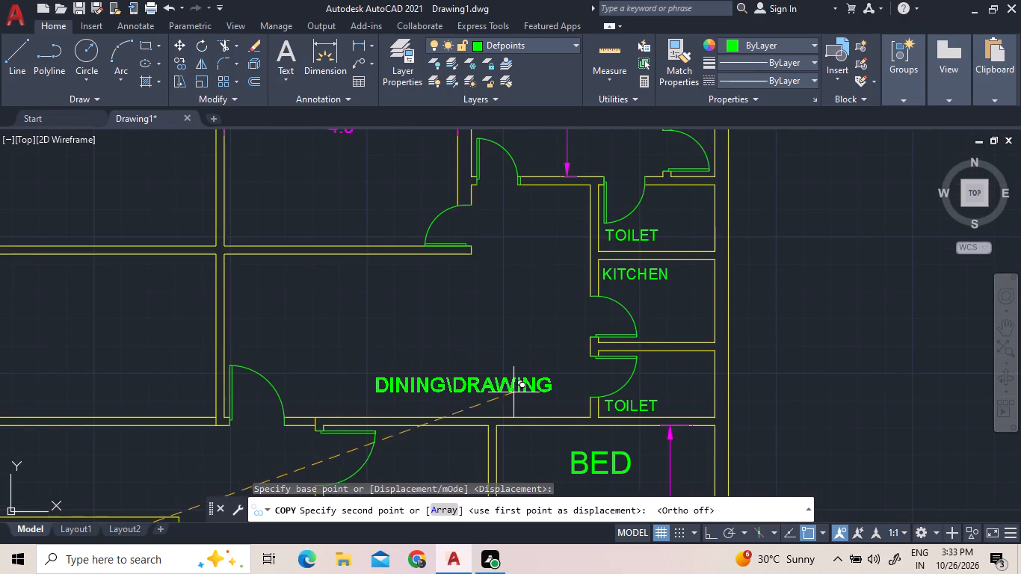
click(514, 396)
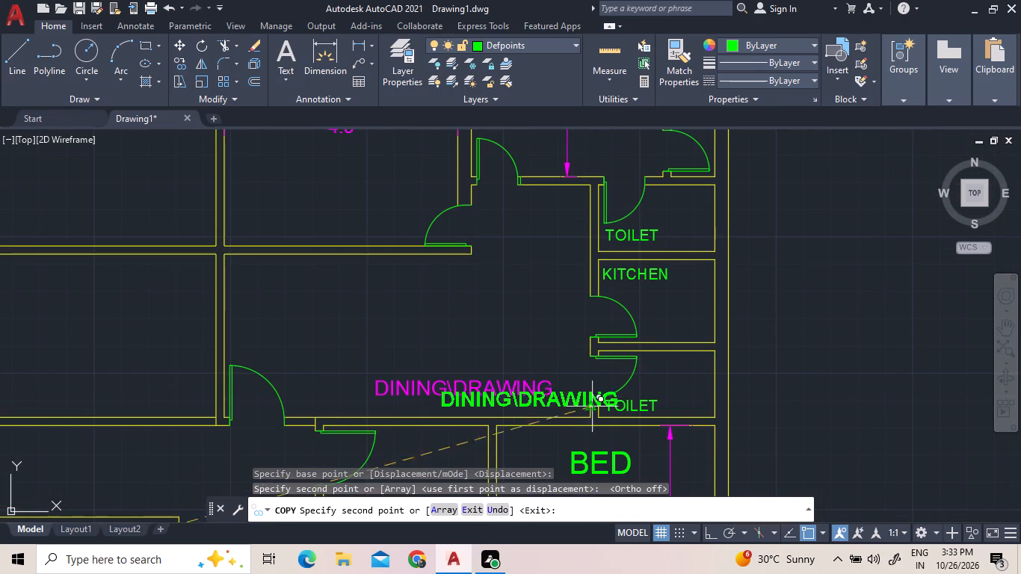
right_click(579, 334)
click(588, 341)
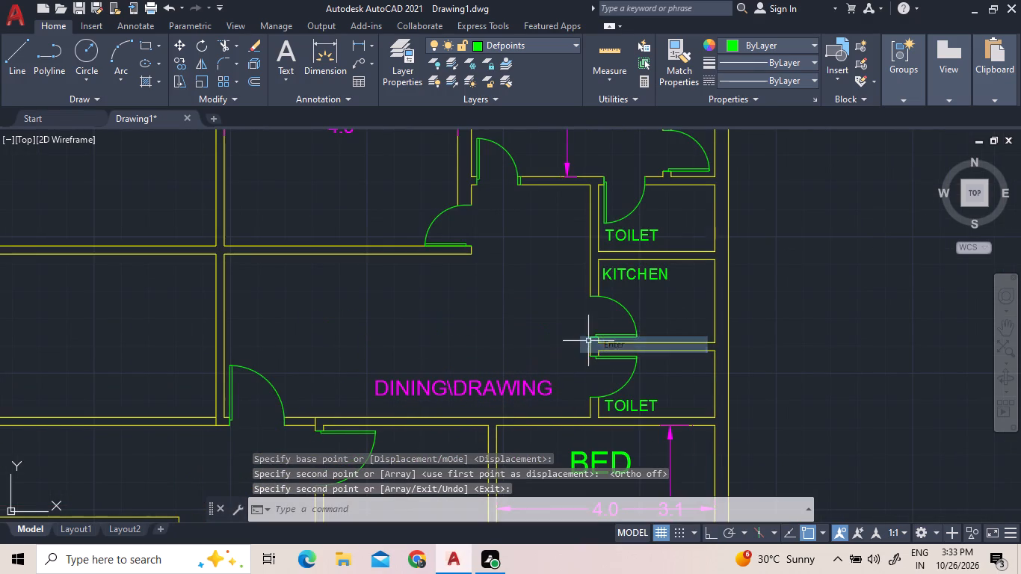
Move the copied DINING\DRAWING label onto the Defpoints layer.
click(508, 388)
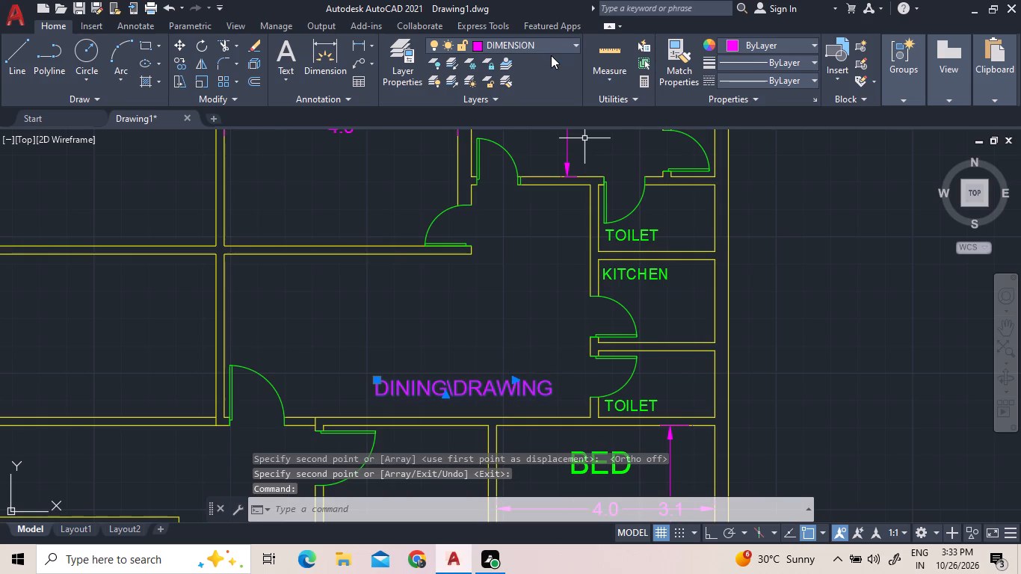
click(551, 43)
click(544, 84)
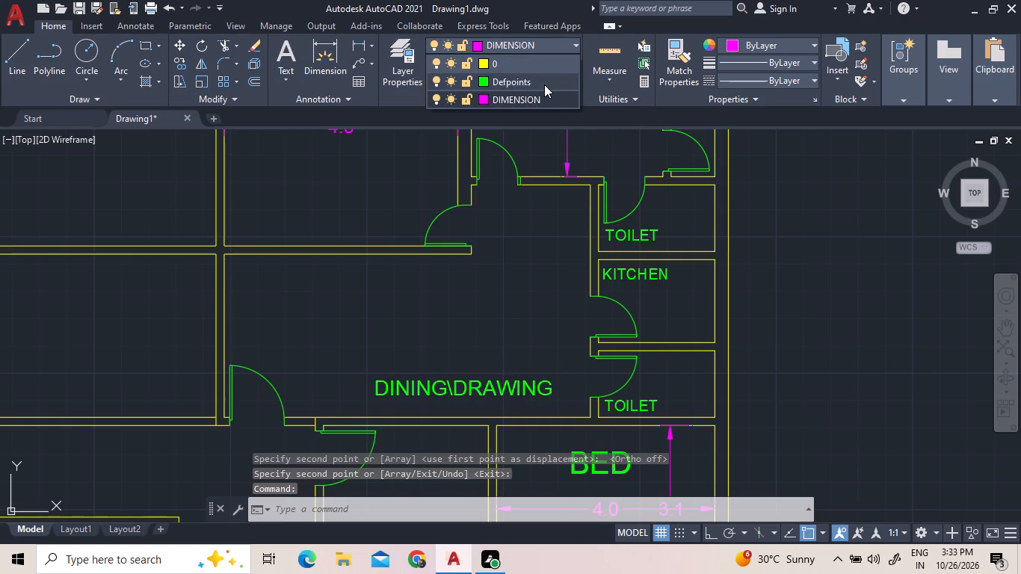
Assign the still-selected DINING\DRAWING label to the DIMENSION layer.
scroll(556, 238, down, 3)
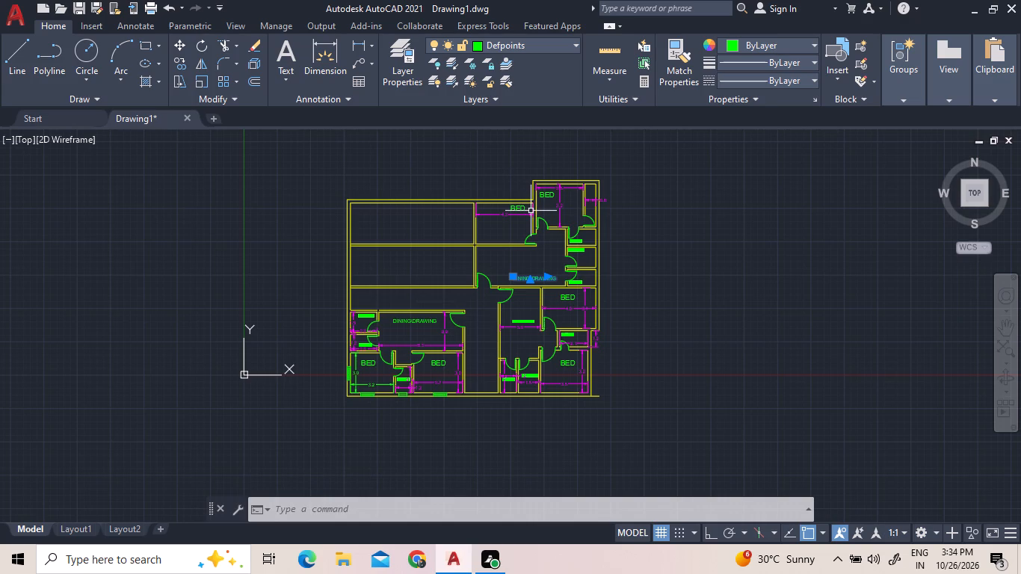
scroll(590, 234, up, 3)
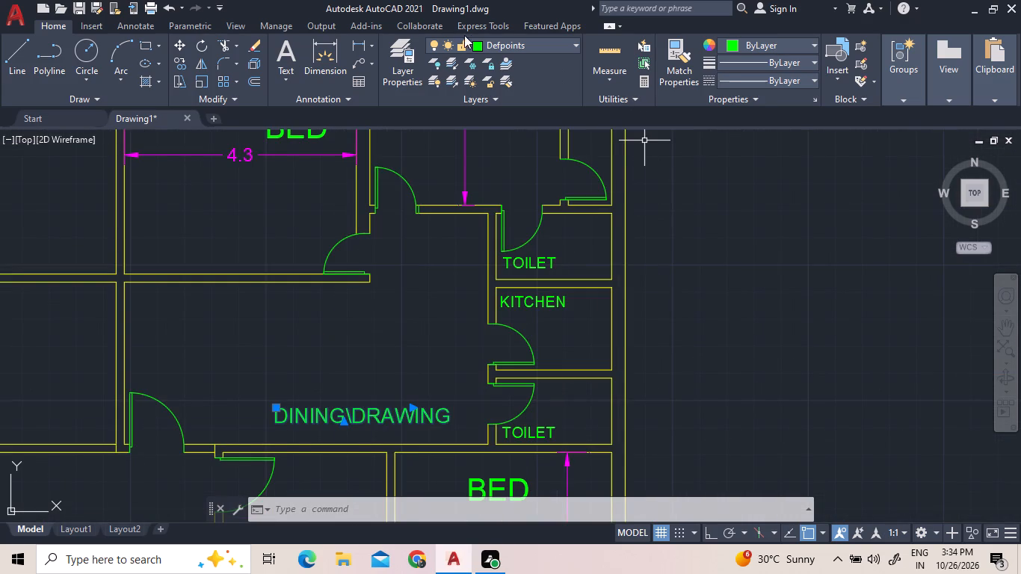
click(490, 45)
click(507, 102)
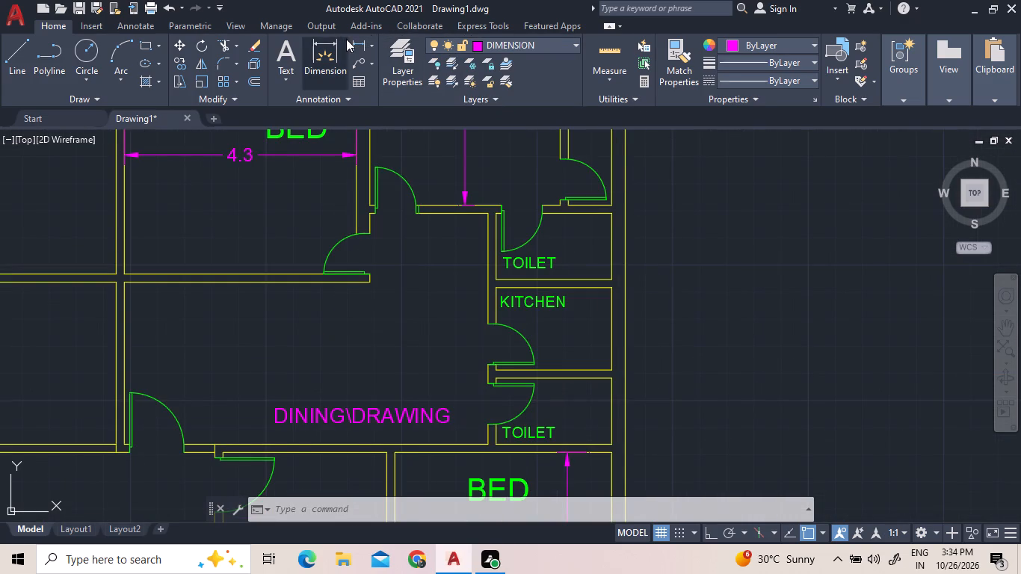
Add a vertical linear dimension between the upper and lower walls of the upper toilet and assign it to the DIMENSION layer.
click(356, 39)
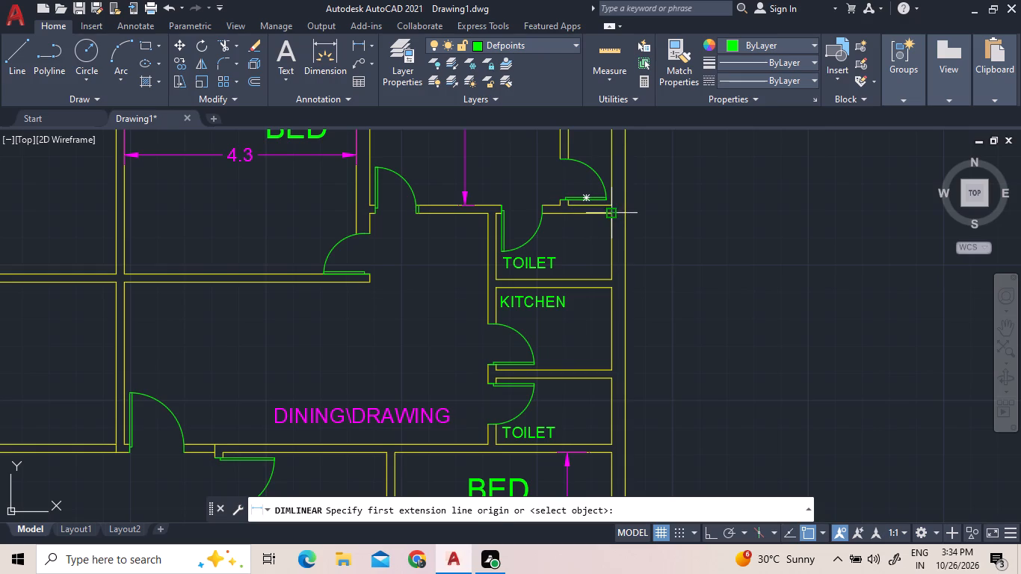
drag(611, 215, 612, 228)
click(611, 280)
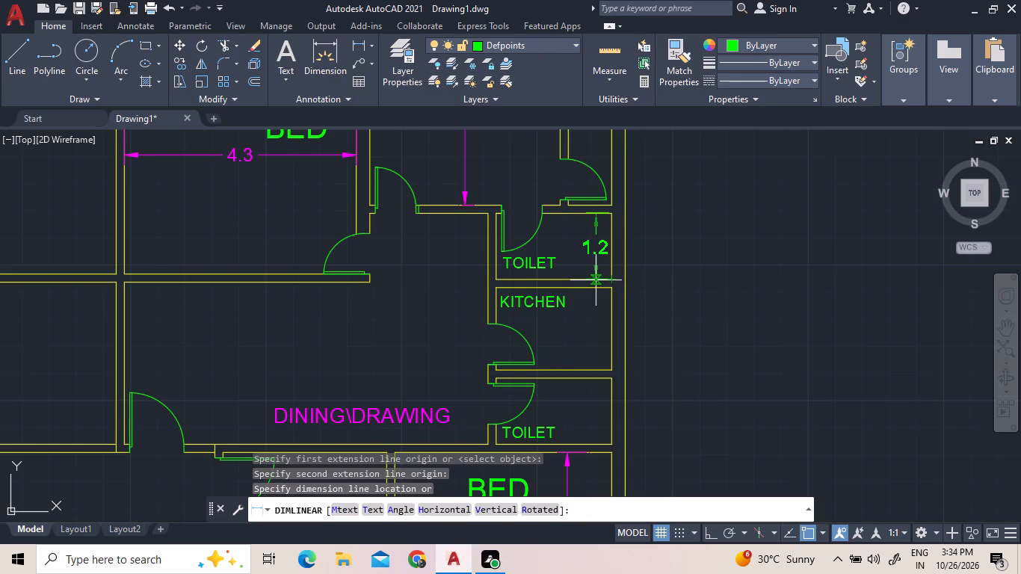
click(596, 280)
click(596, 253)
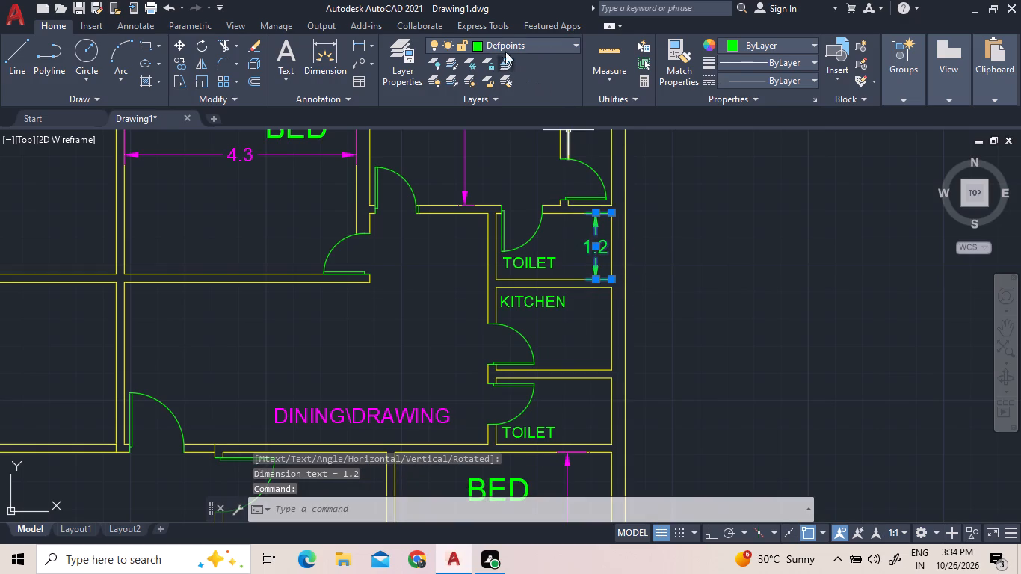
click(508, 38)
click(520, 90)
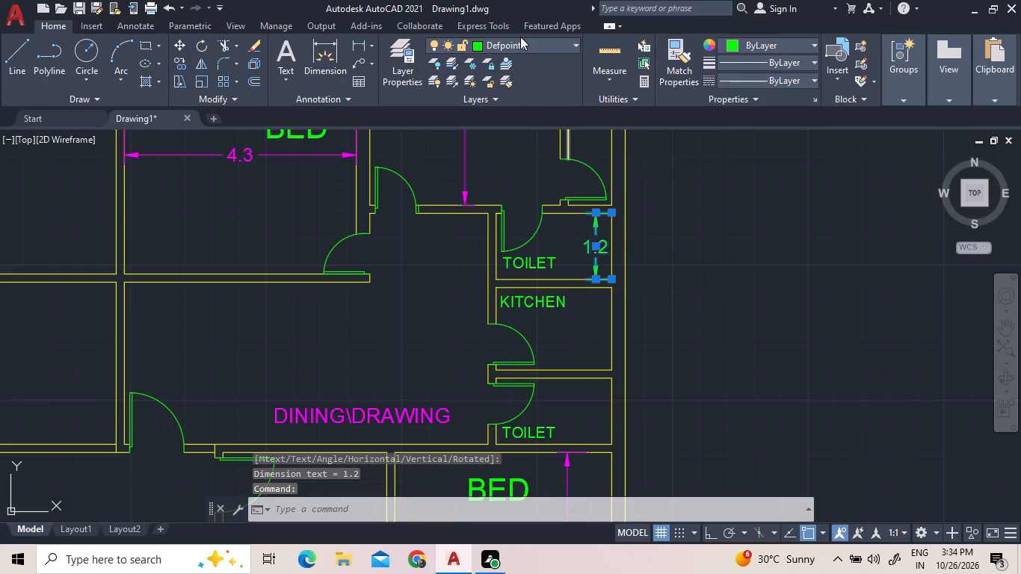
click(520, 36)
click(522, 43)
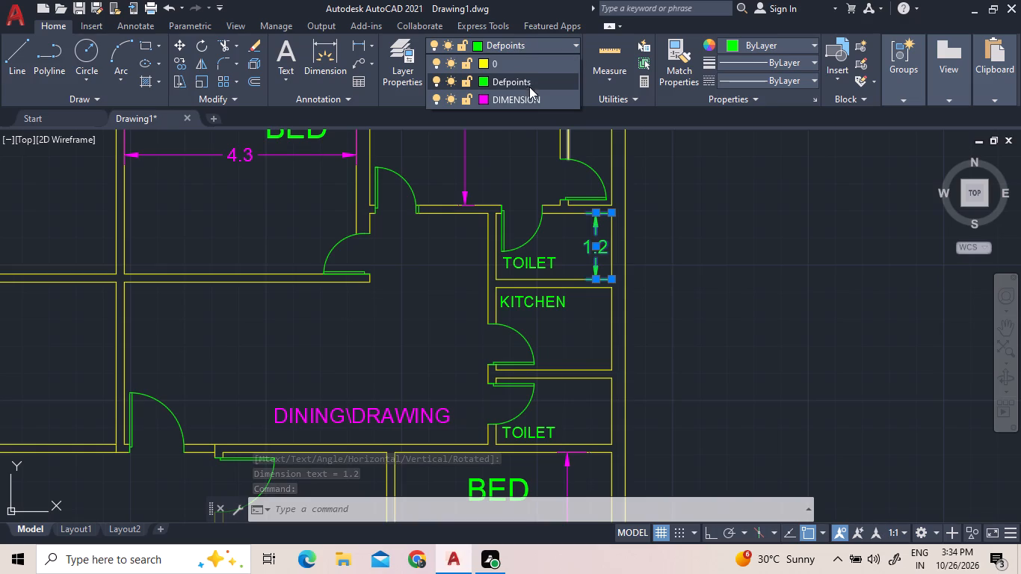
click(527, 102)
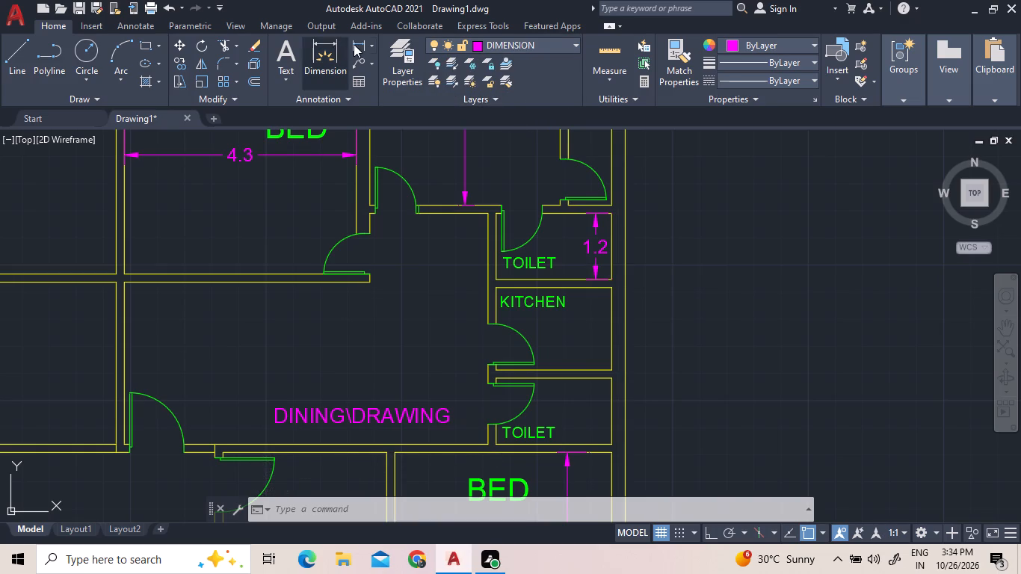
Add a vertical linear dimension between the kitchen's upper and lower walls and assign it to the DIMENSION layer.
click(357, 44)
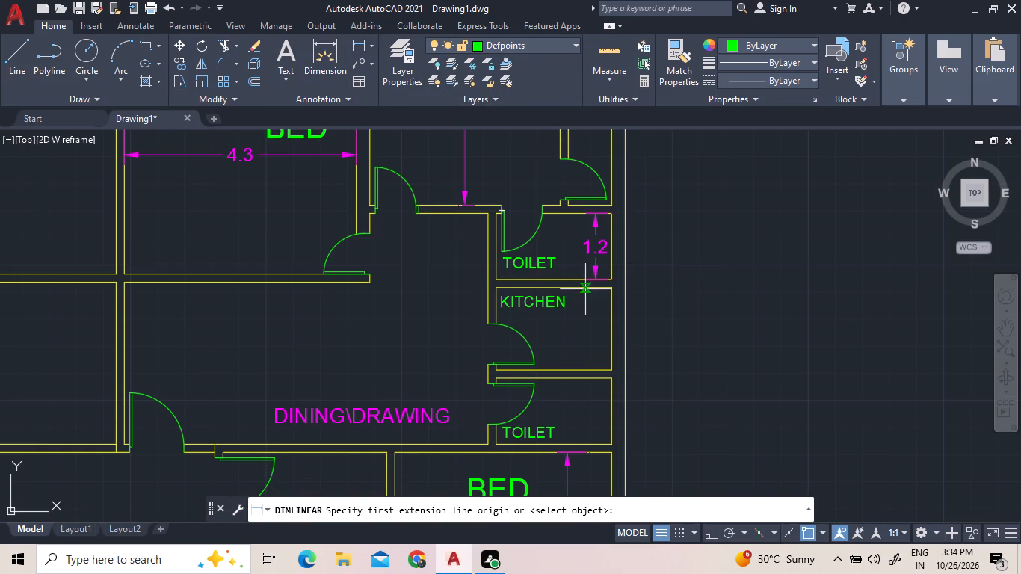
click(595, 288)
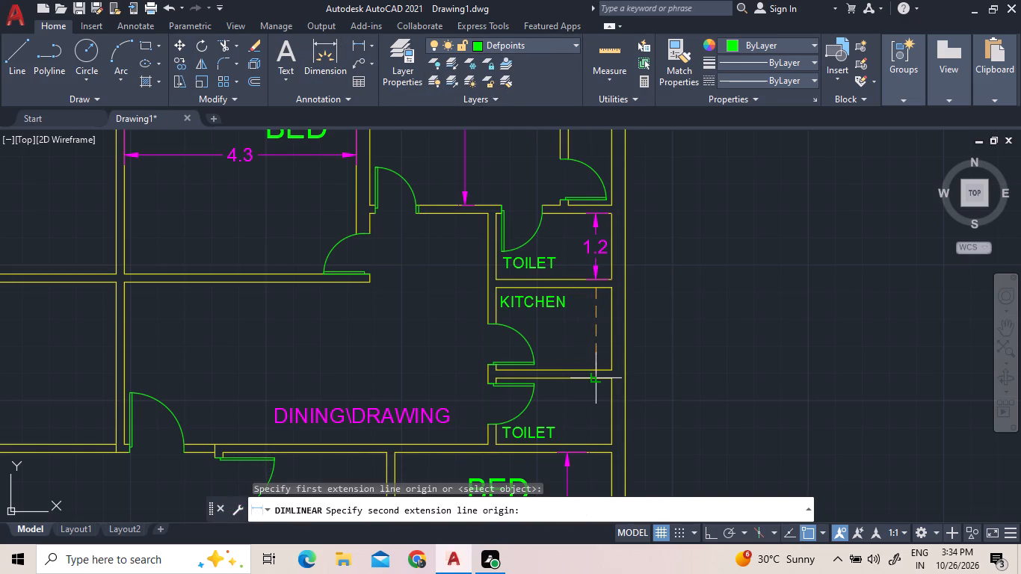
click(593, 373)
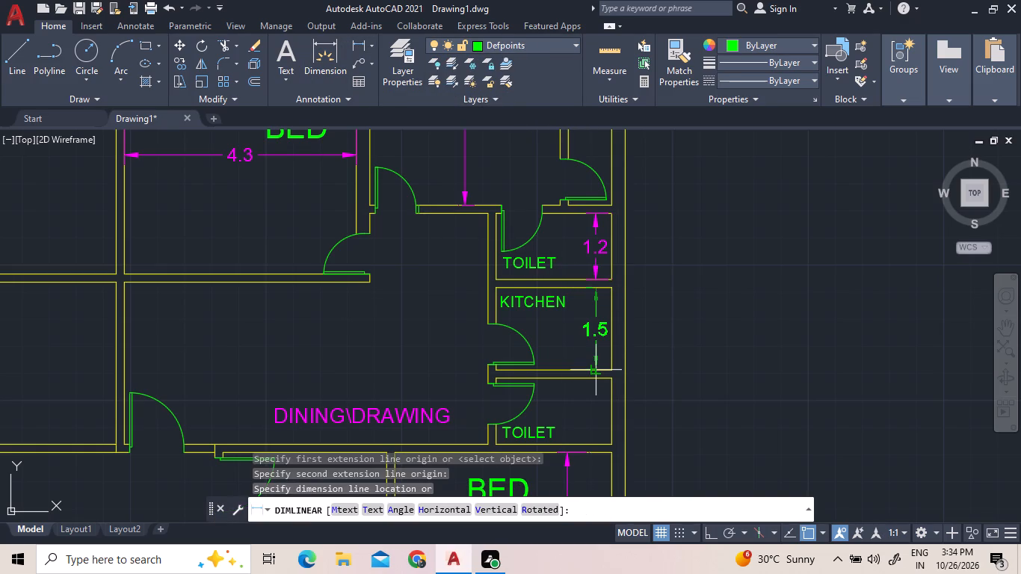
click(593, 373)
click(602, 327)
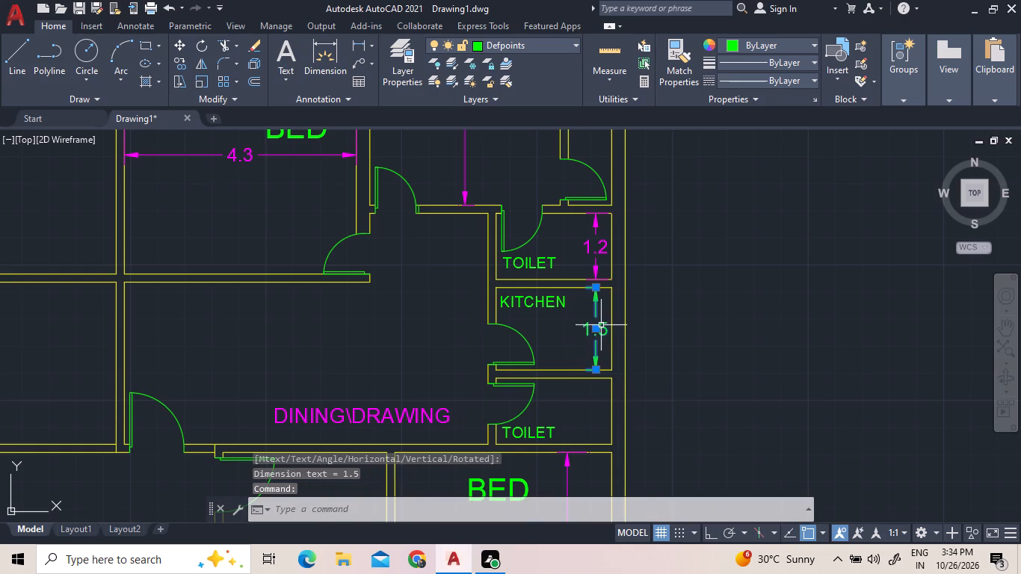
click(525, 38)
click(527, 98)
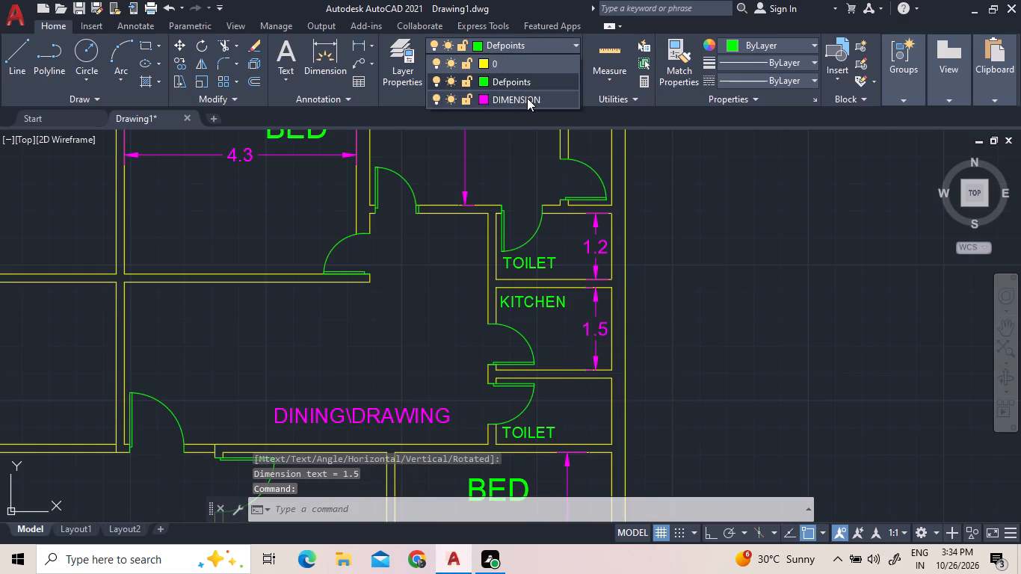
Make DIMENSION the current layer and add a vertical linear dimension inside the toilet below the kitchen.
click(360, 40)
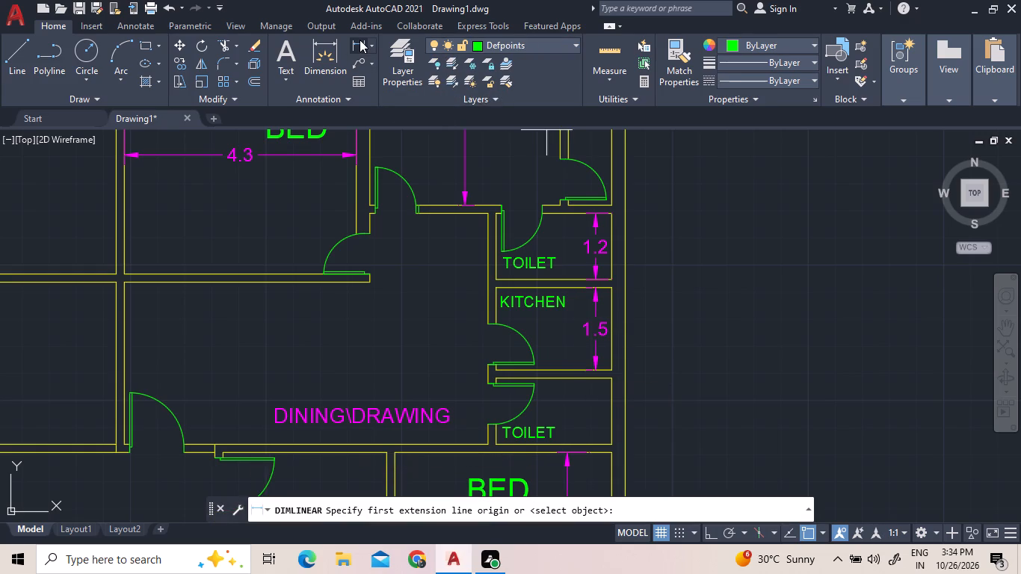
click(360, 40)
click(534, 44)
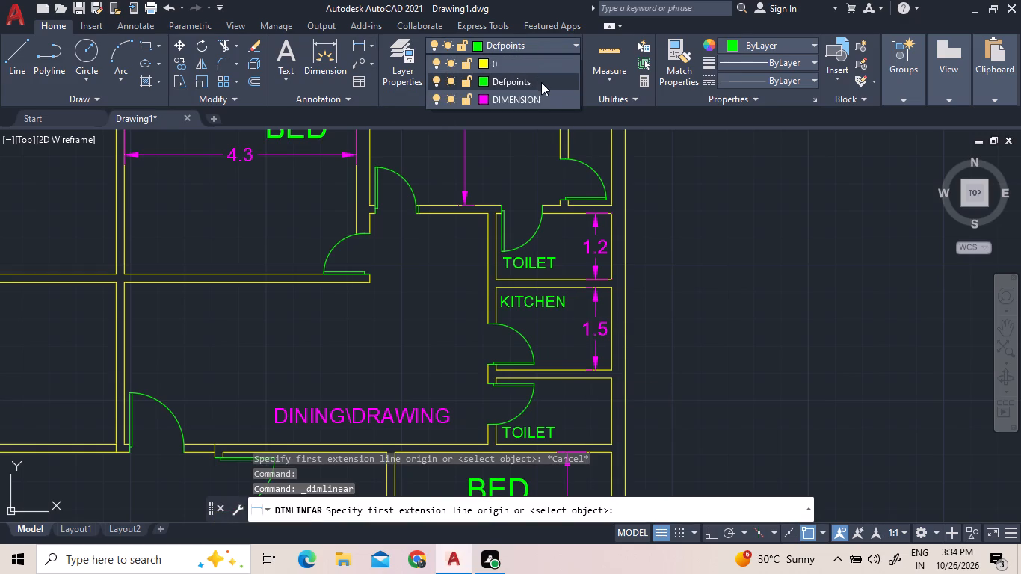
triple_click(539, 101)
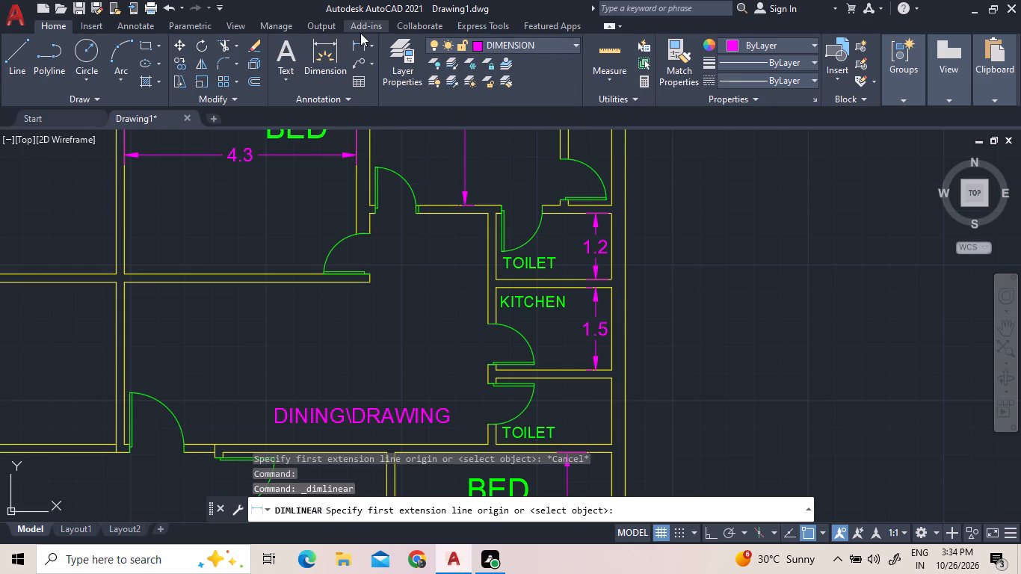
double_click(360, 40)
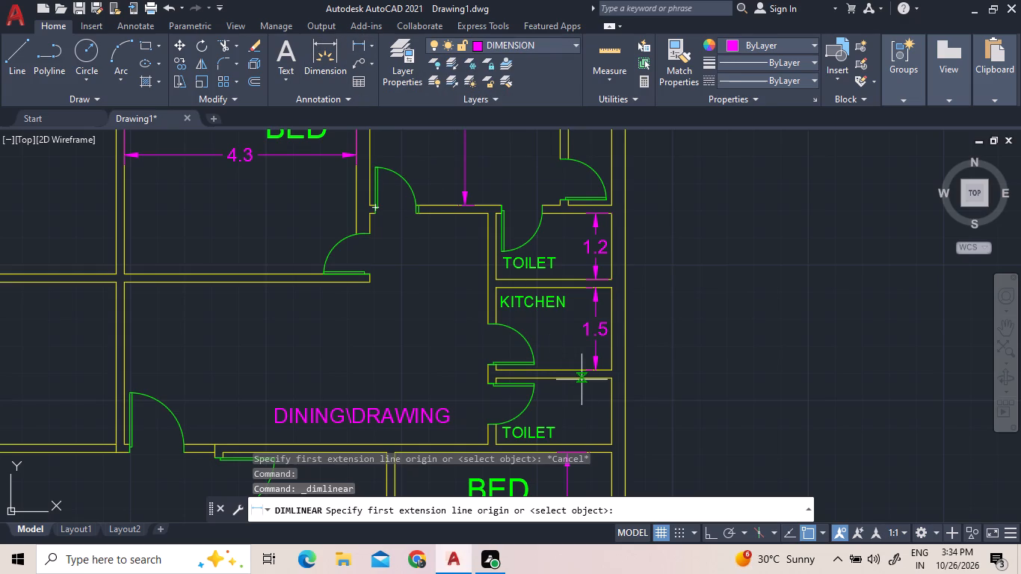
drag(594, 379, 596, 386)
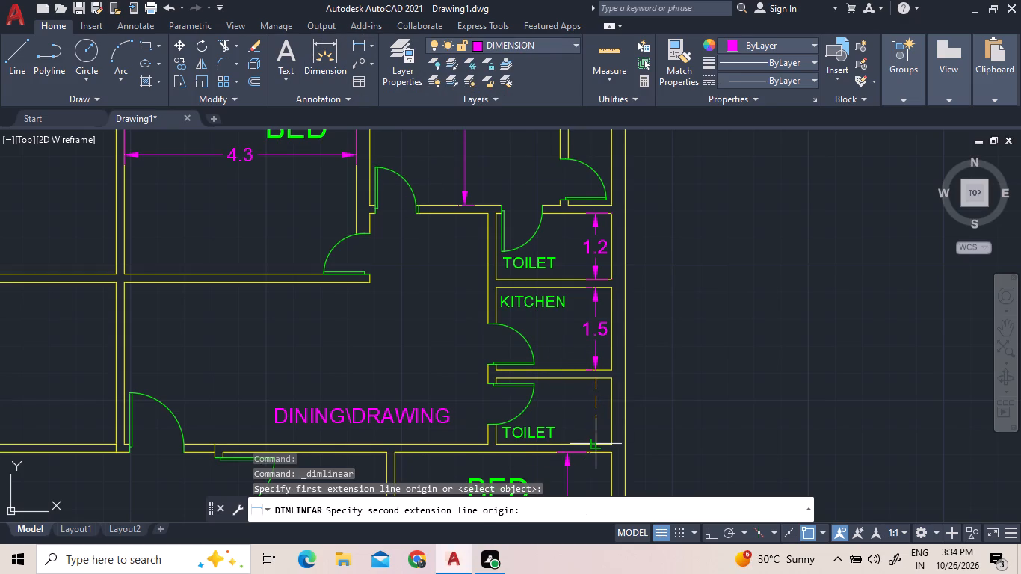
click(597, 447)
click(598, 447)
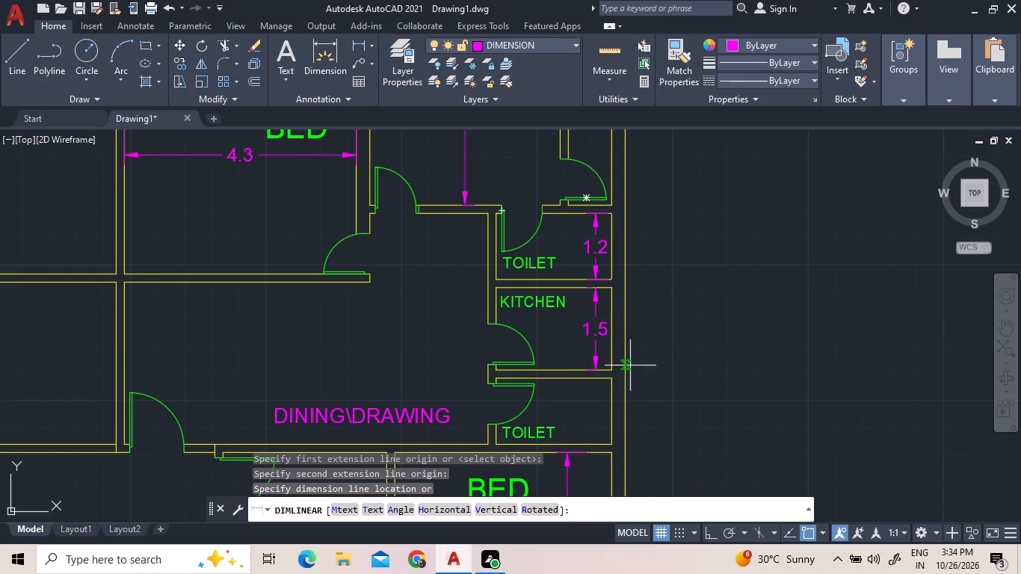
click(596, 416)
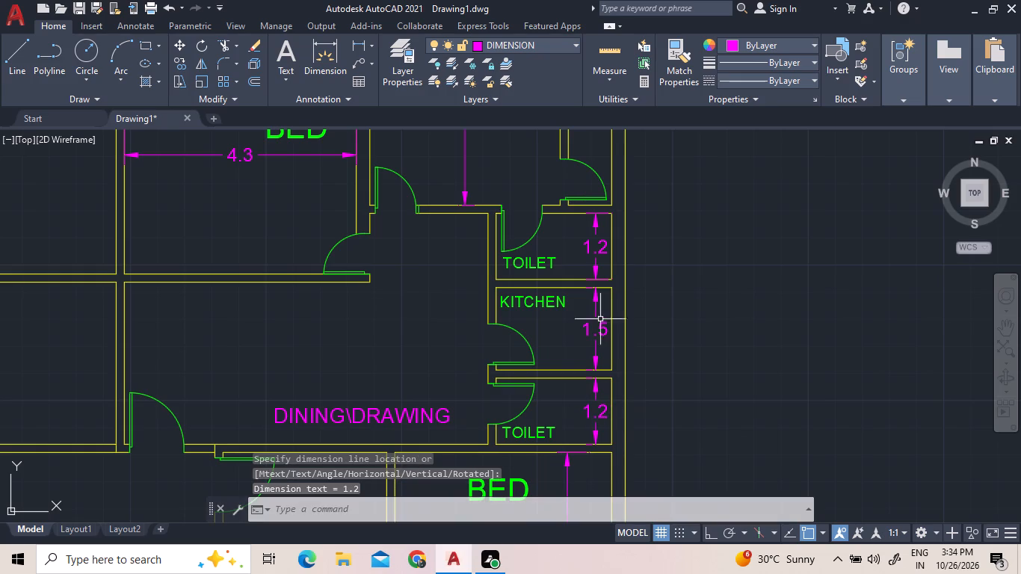
Add a horizontal linear dimension across the kitchen's width, placed just below the KITCHEN label.
click(473, 43)
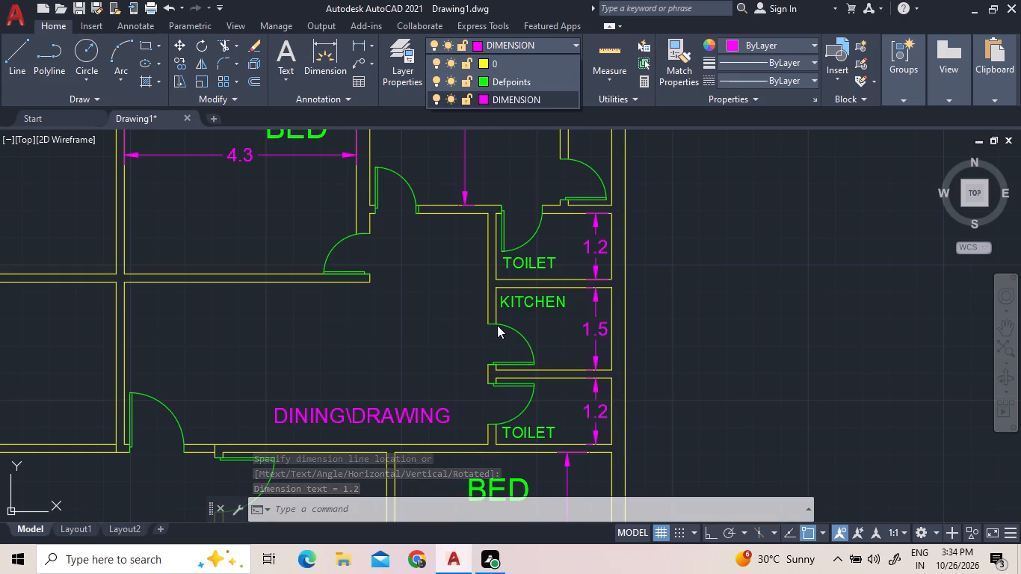
double_click(362, 48)
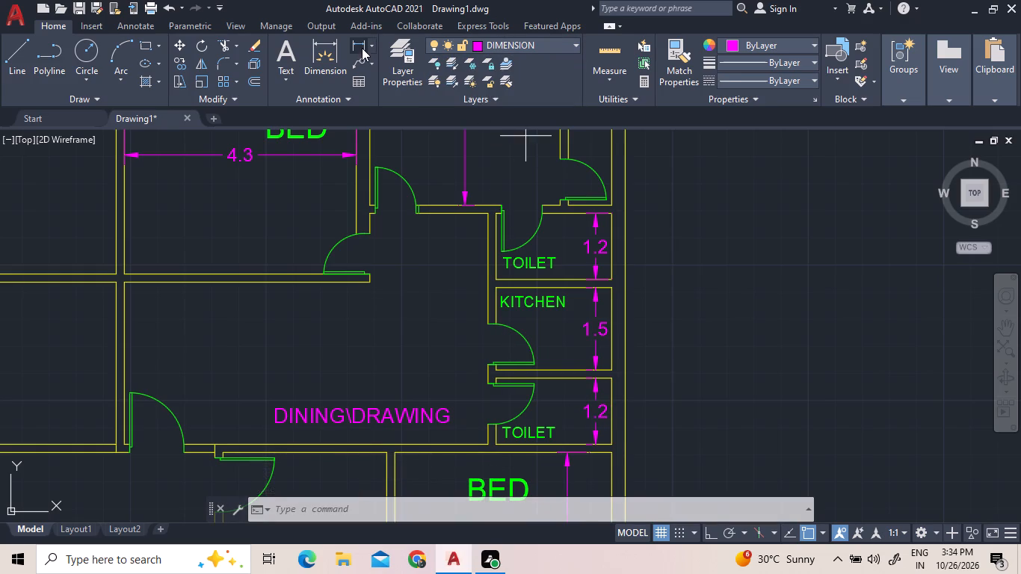
click(496, 313)
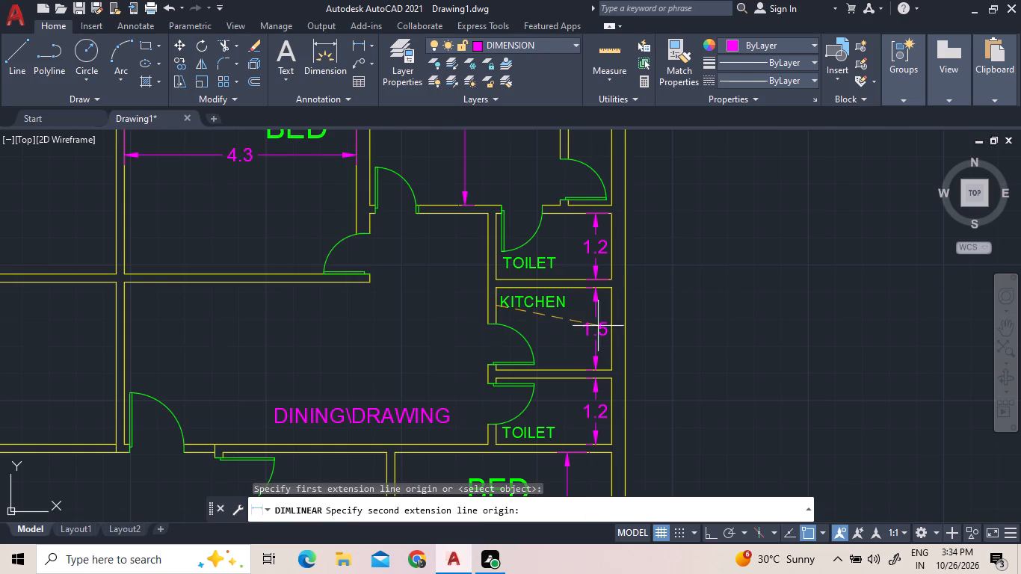
click(613, 302)
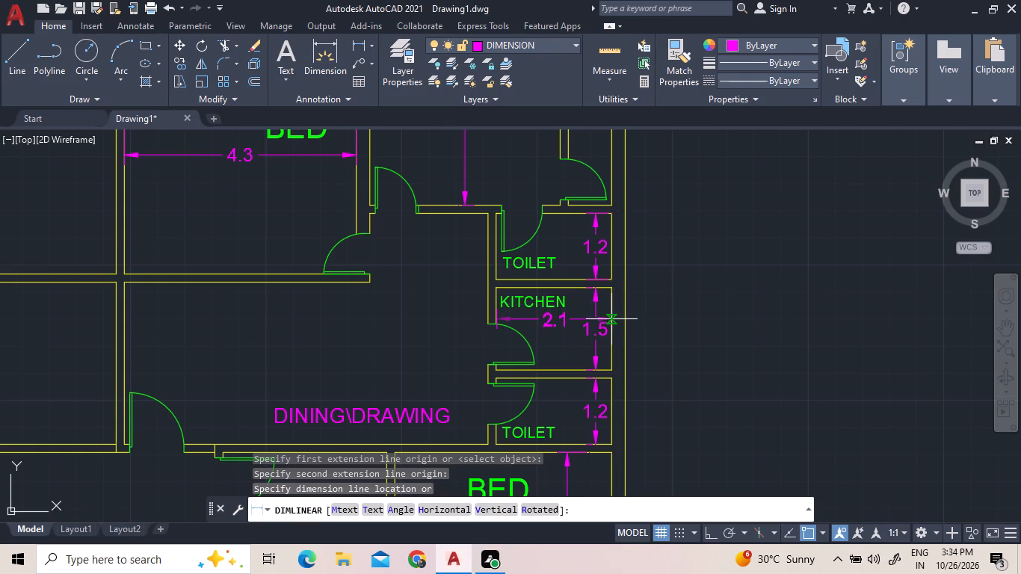
click(611, 318)
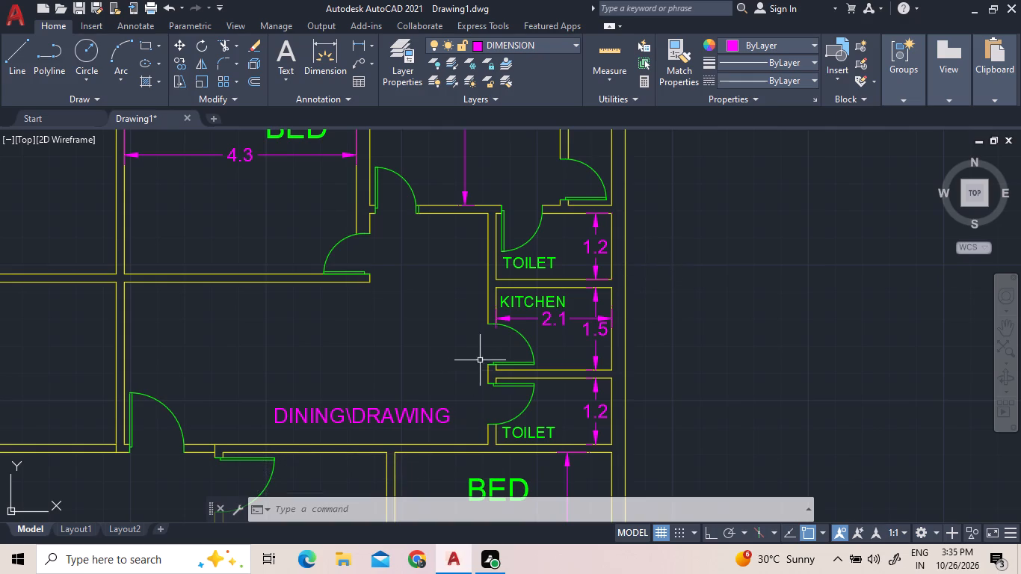
Move the magenta DINING\DRAWING label up and left to the middle of the room beside the kitchen.
scroll(317, 350, down, 1)
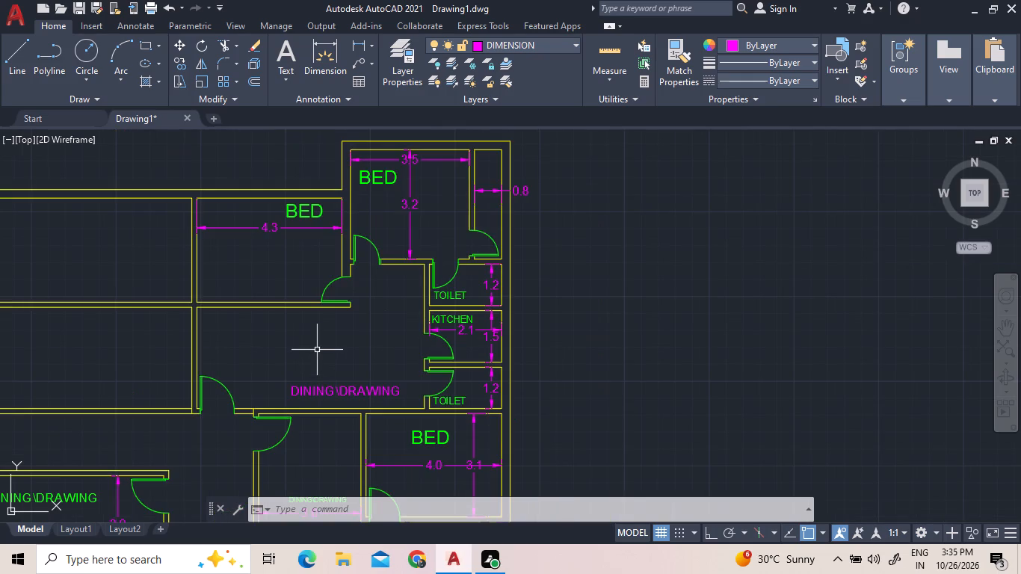
scroll(315, 350, down, 1)
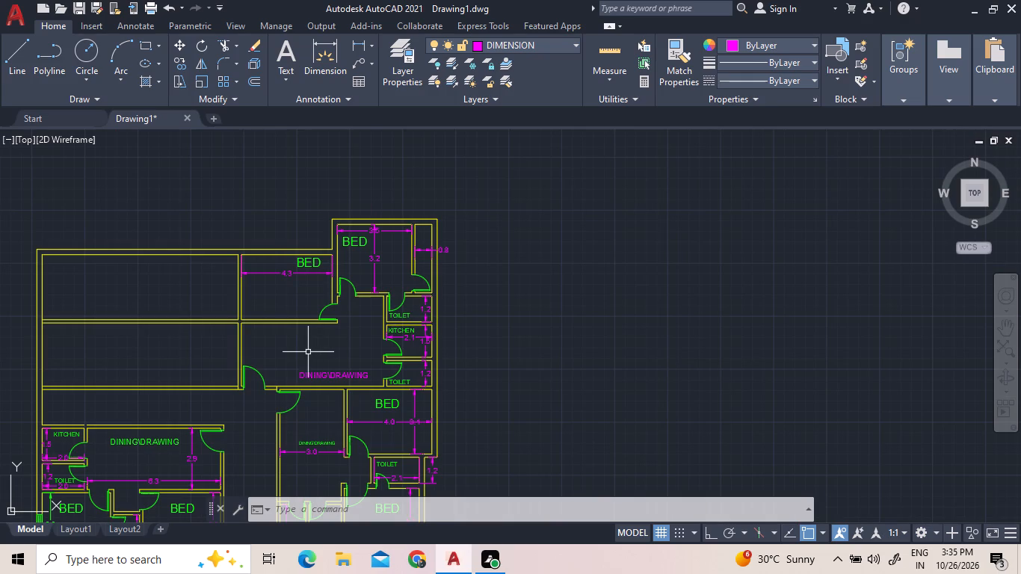
click(323, 377)
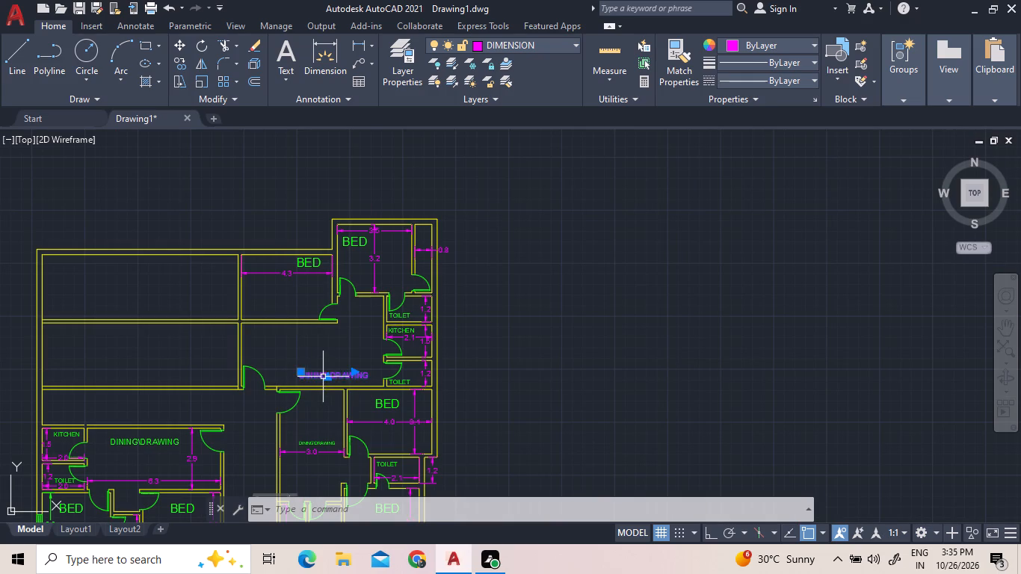
right_click(318, 371)
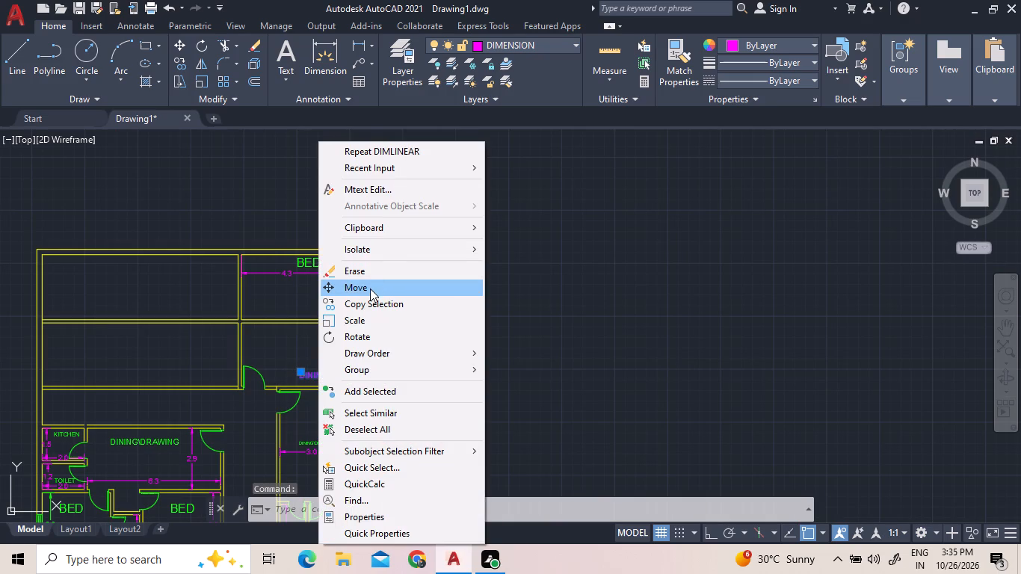
click(370, 288)
click(331, 376)
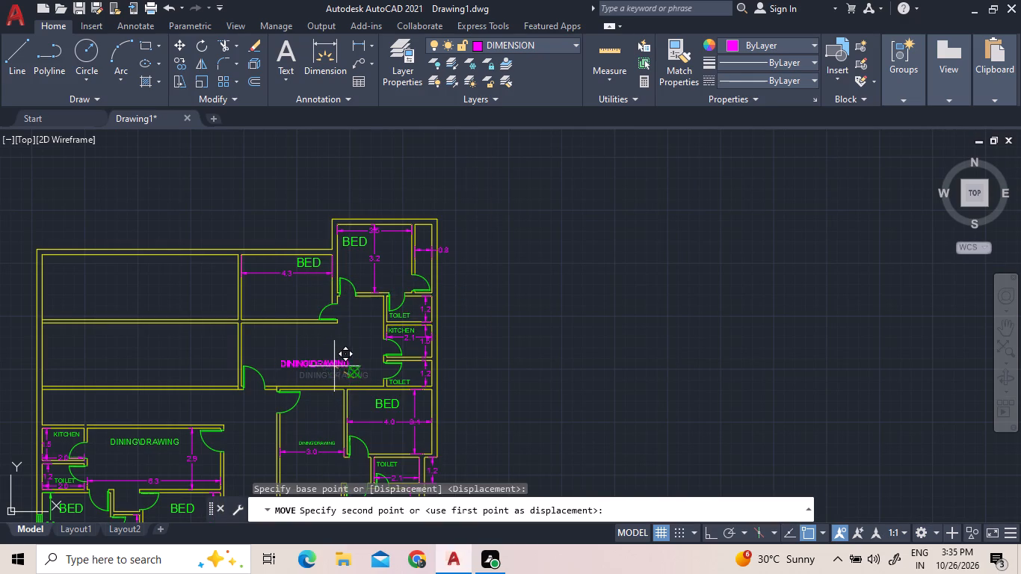
click(339, 353)
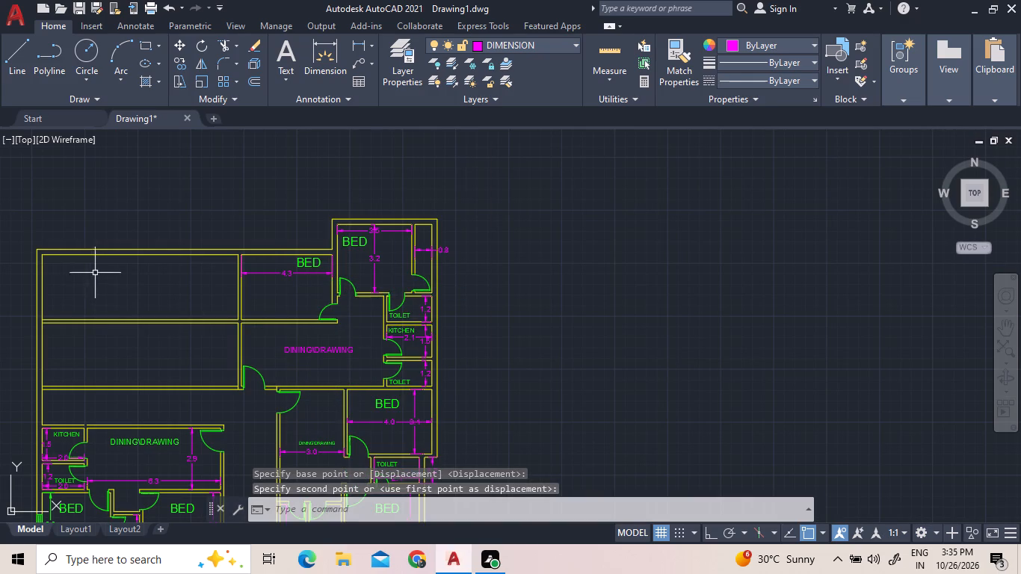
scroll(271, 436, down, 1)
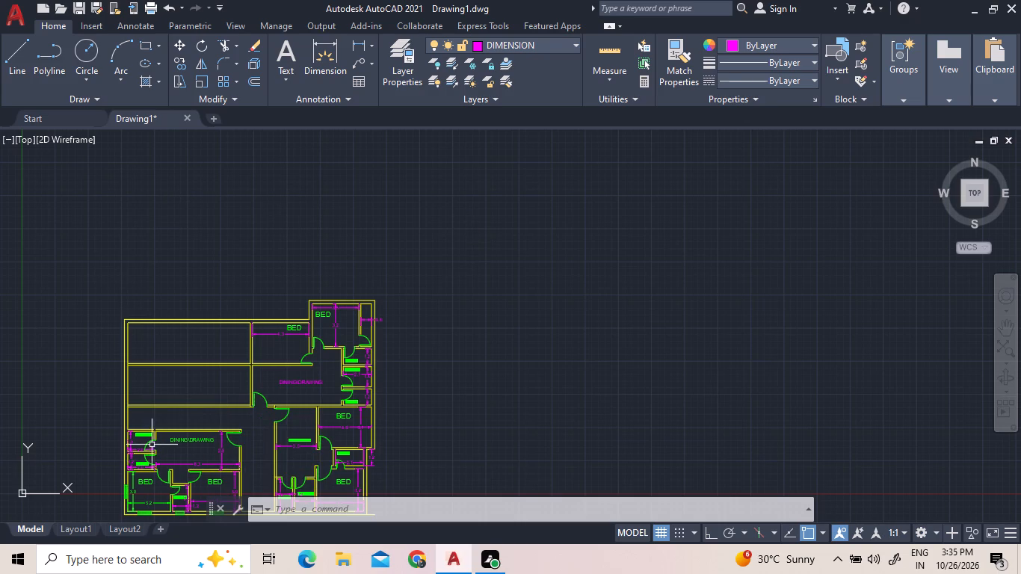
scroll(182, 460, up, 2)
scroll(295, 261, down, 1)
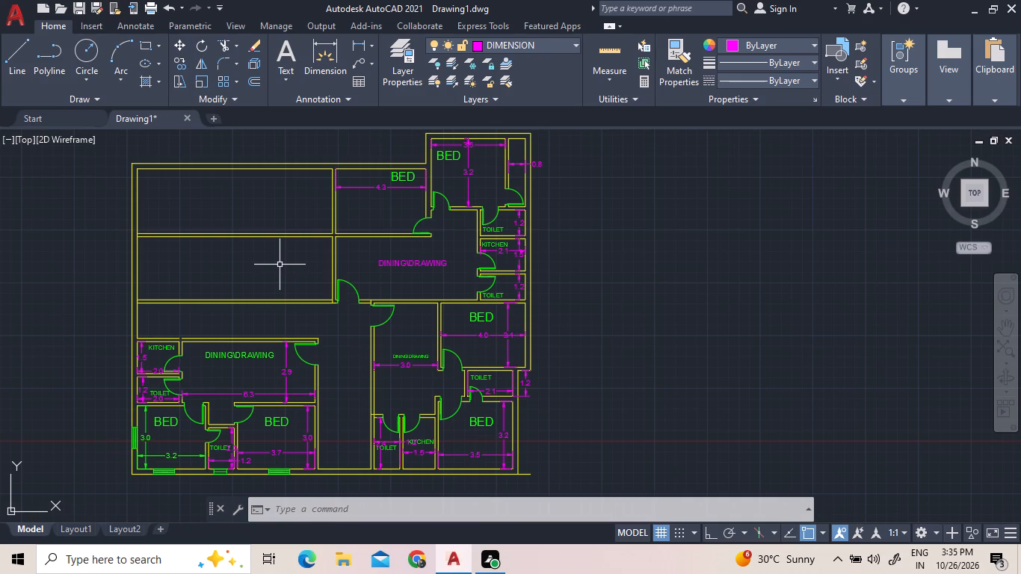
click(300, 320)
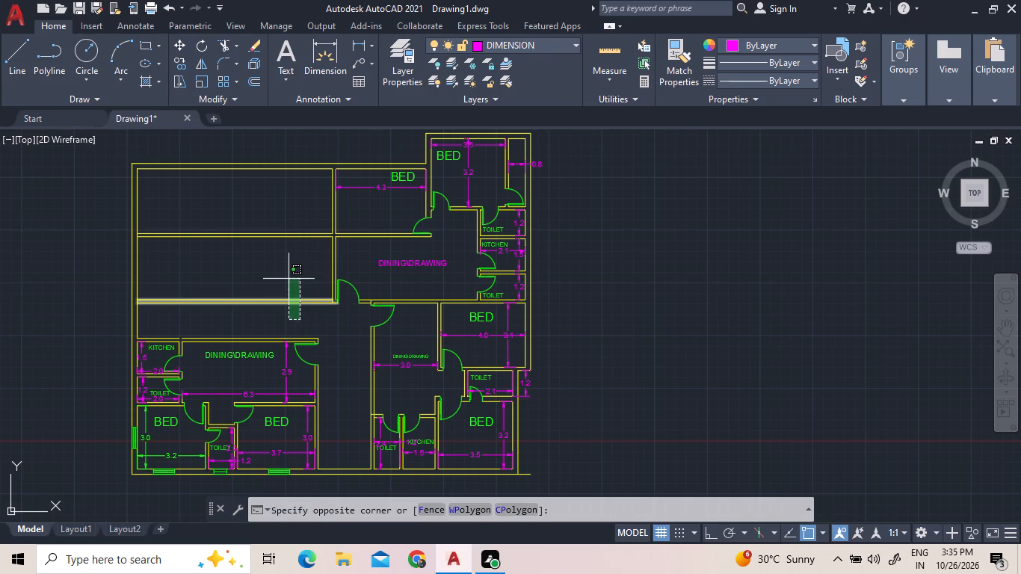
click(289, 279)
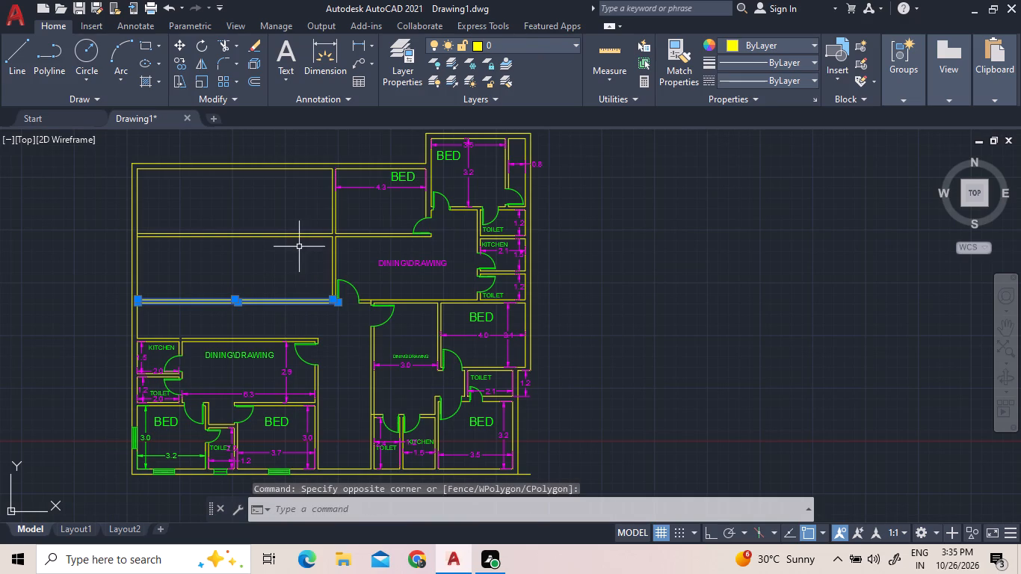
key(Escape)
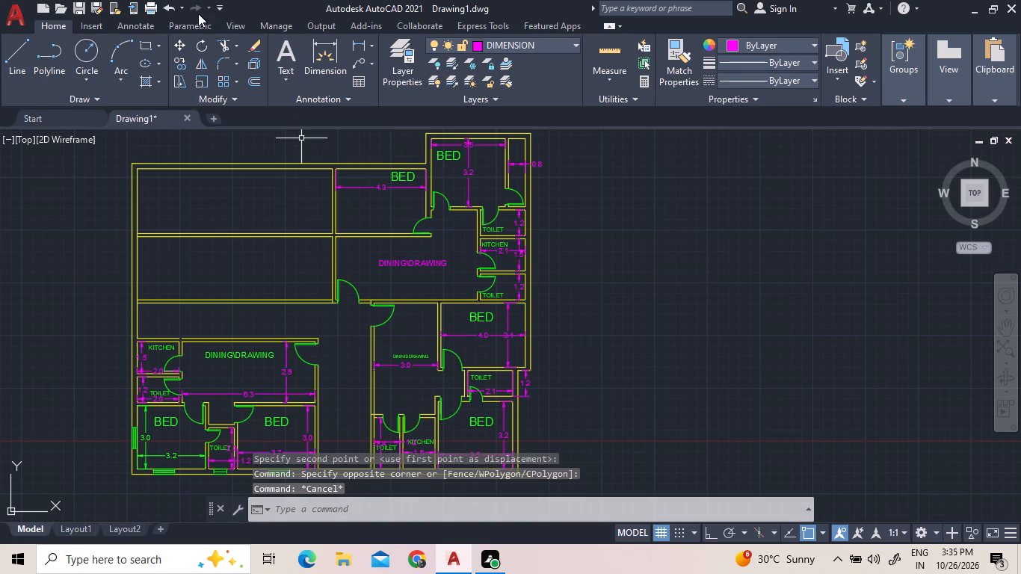
Trim away the two horizontal double-line walls crossing the large unlabelled room left of the upper BED and DINING\DRAWING rooms.
click(218, 39)
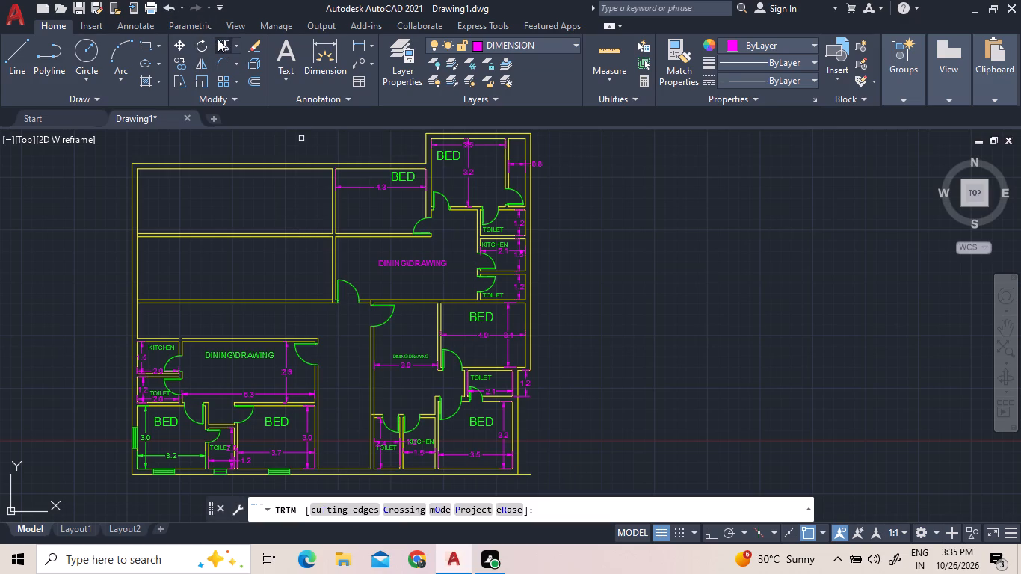
click(234, 303)
click(232, 300)
click(237, 232)
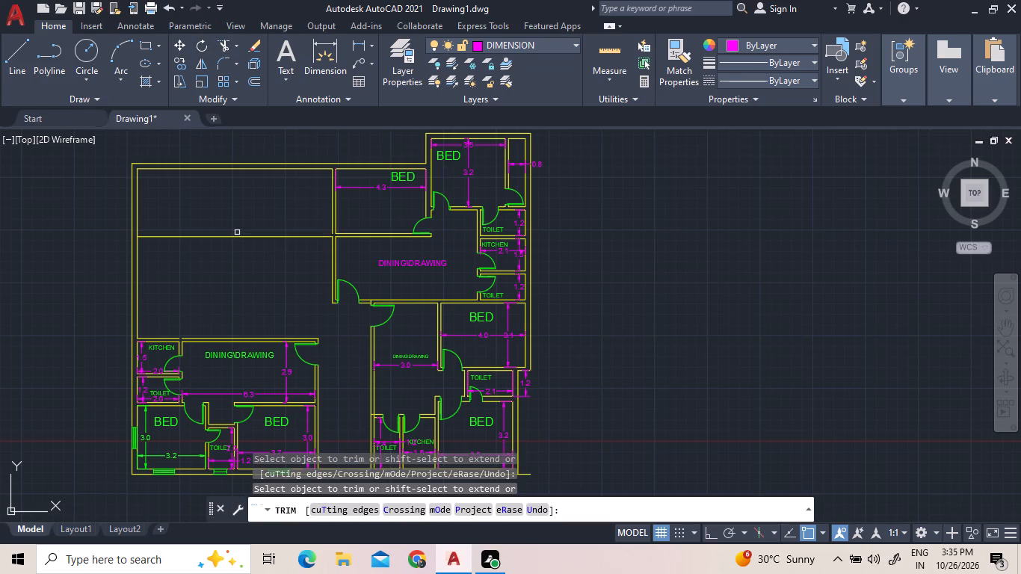
click(230, 238)
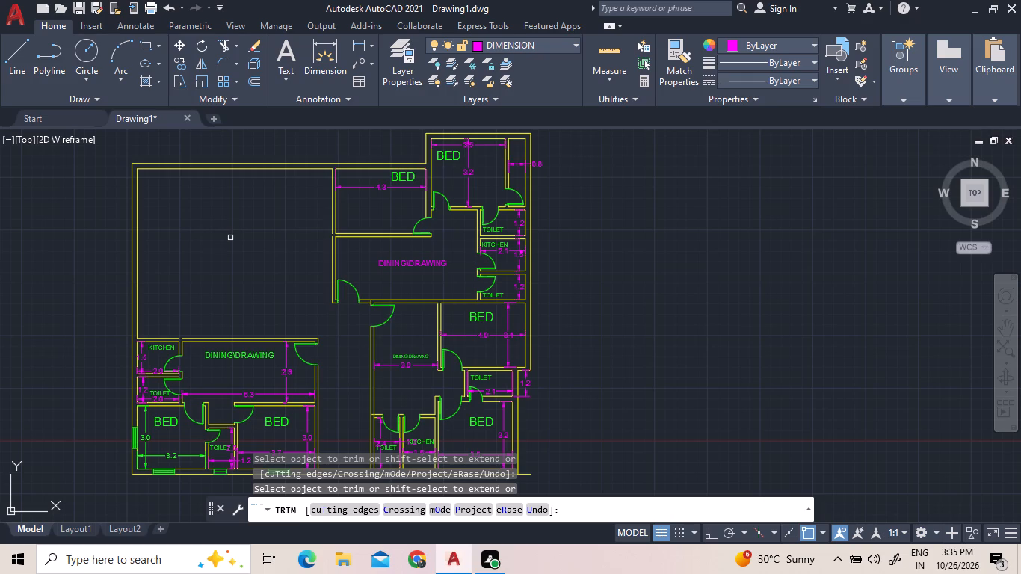
right_click(230, 238)
click(232, 246)
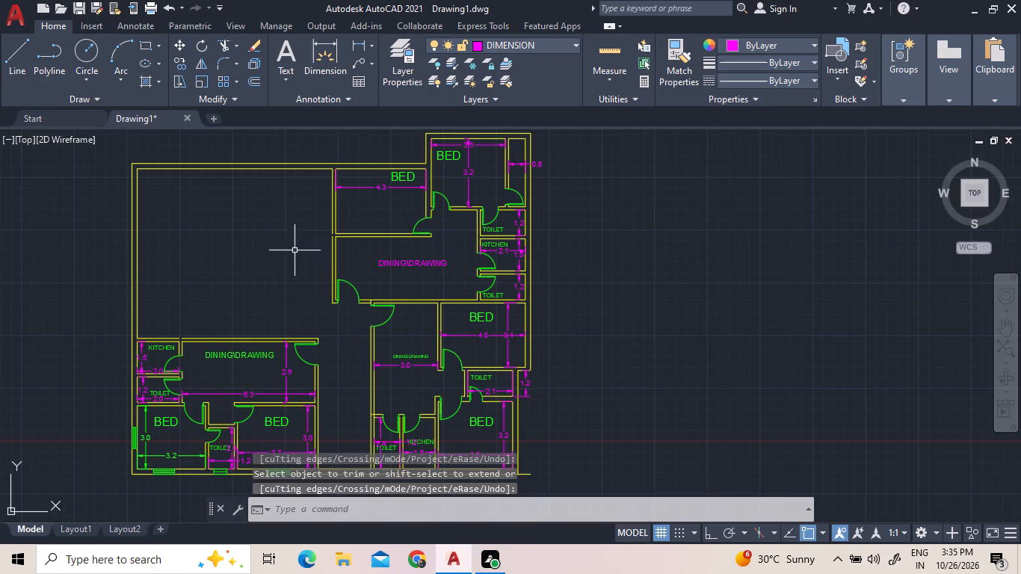
Join the two outer line segments of the left wall shared by the upper BED and DINING\DRAWING rooms.
scroll(338, 241, up, 3)
click(319, 240)
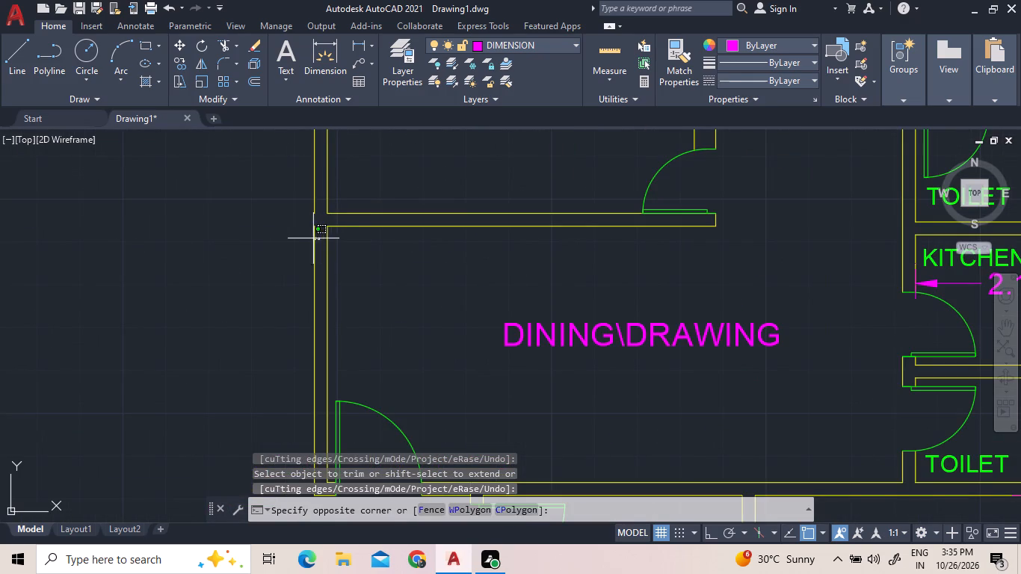
click(290, 192)
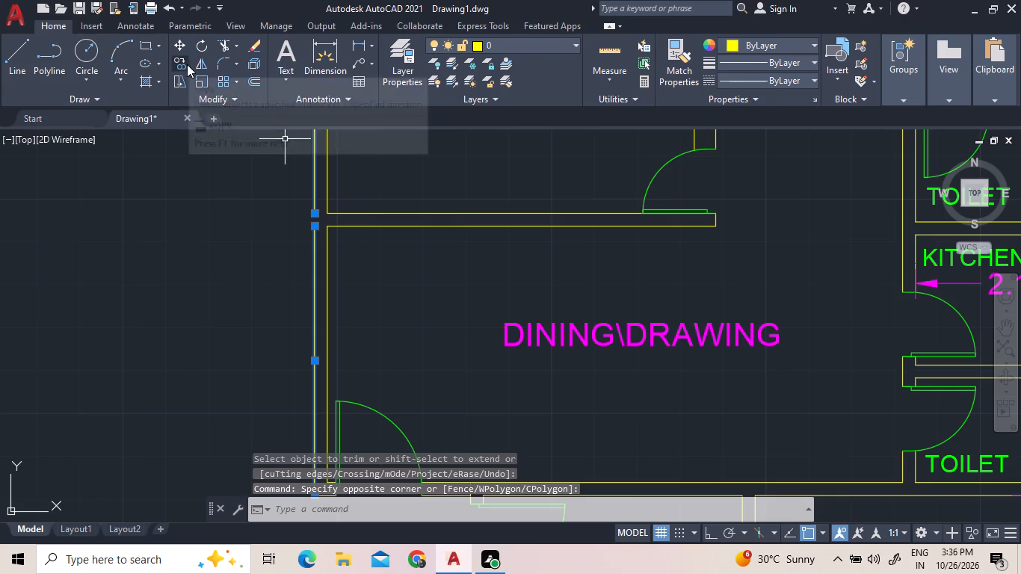
text(J)
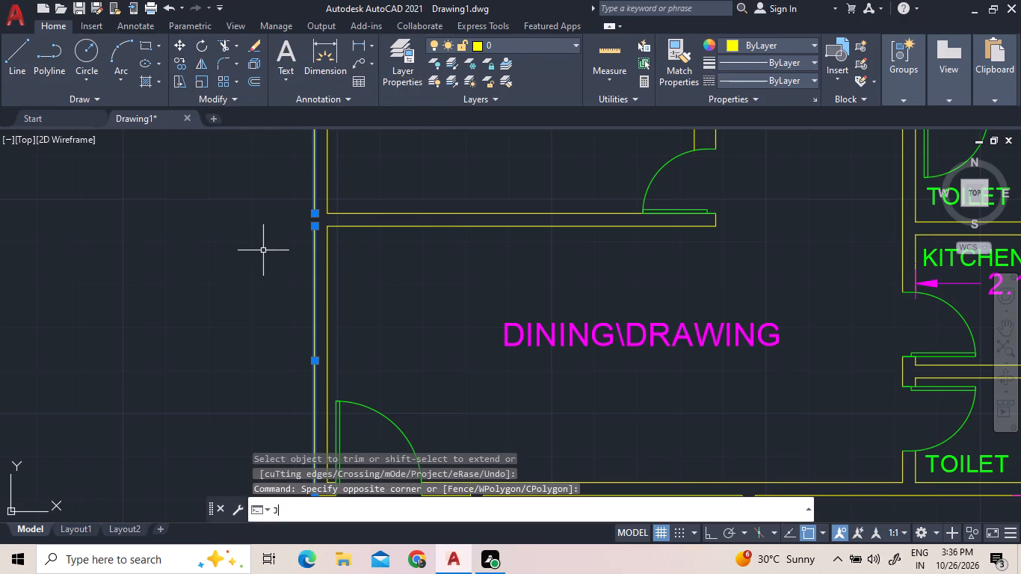
key(space)
scroll(324, 267, down, 1)
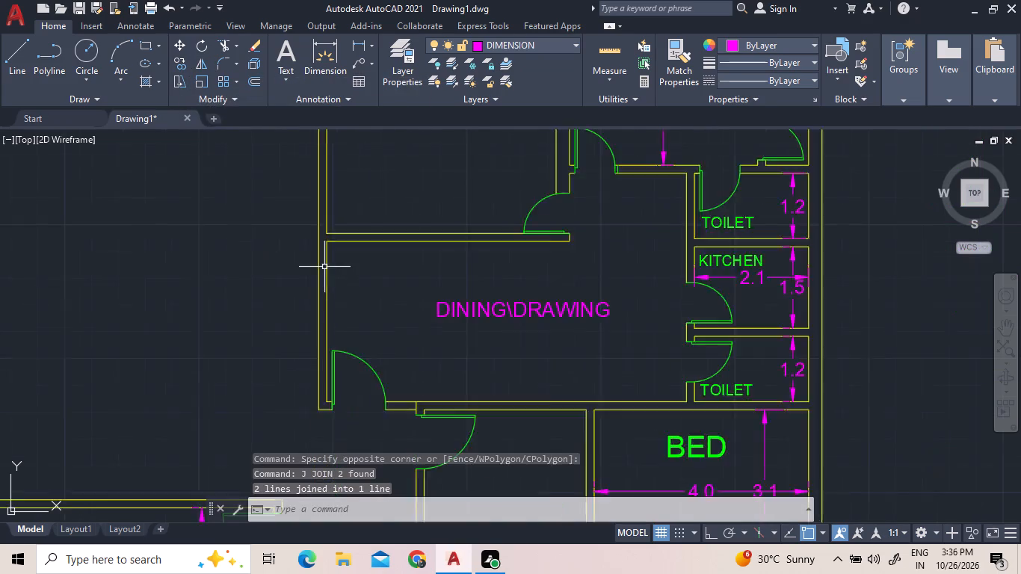
Create a vertical wall in the empty room by offsetting the joined line 4.12 to the left, then that copy by 0.15.
scroll(325, 267, down, 1)
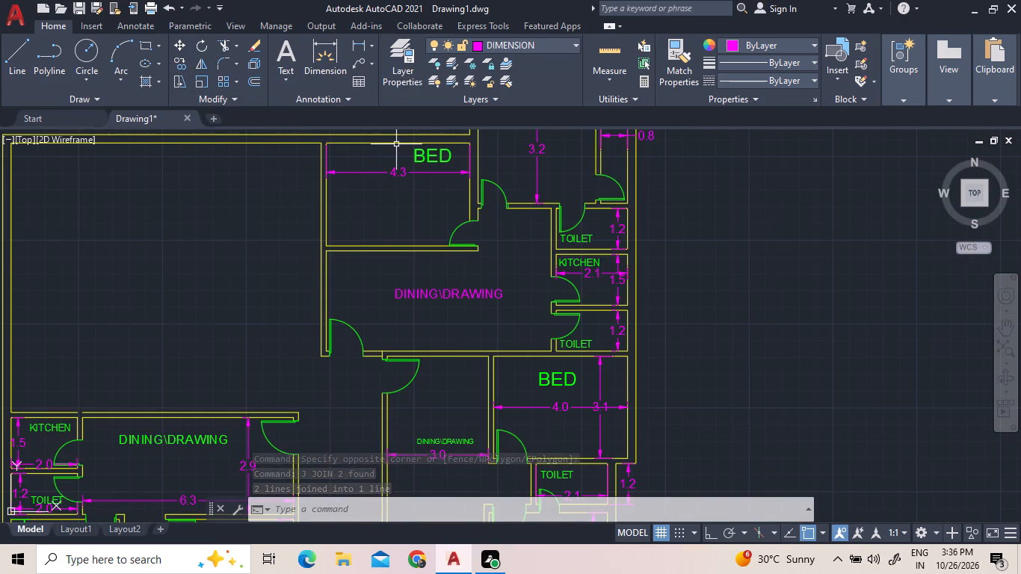
click(256, 84)
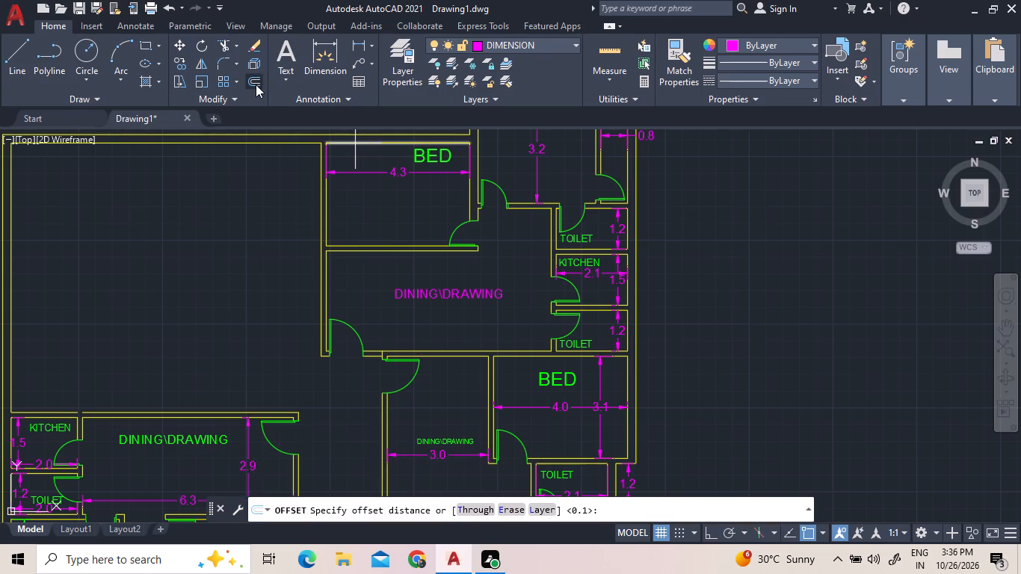
text(4.)
text(12)
key(Return)
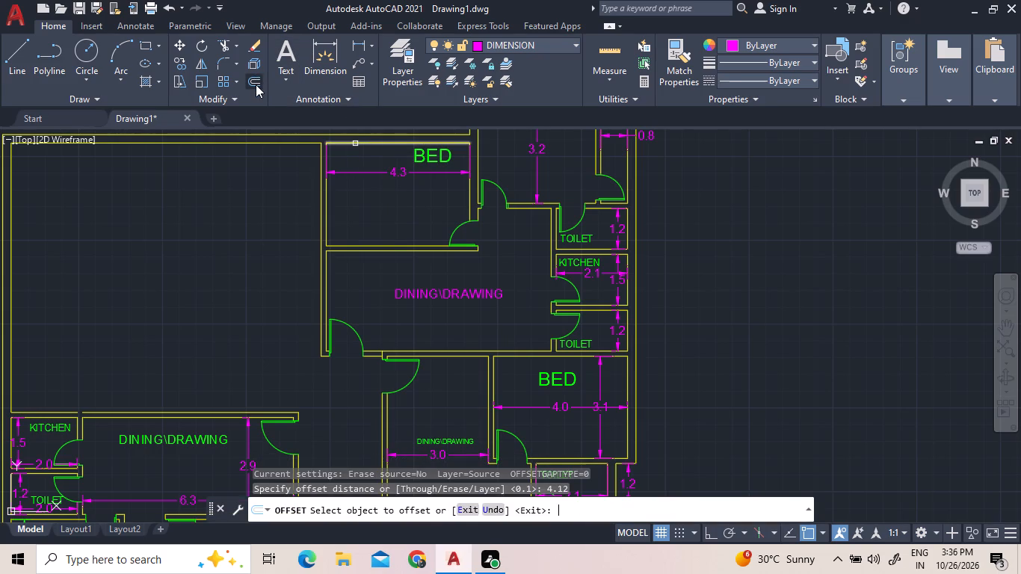
click(319, 203)
click(270, 211)
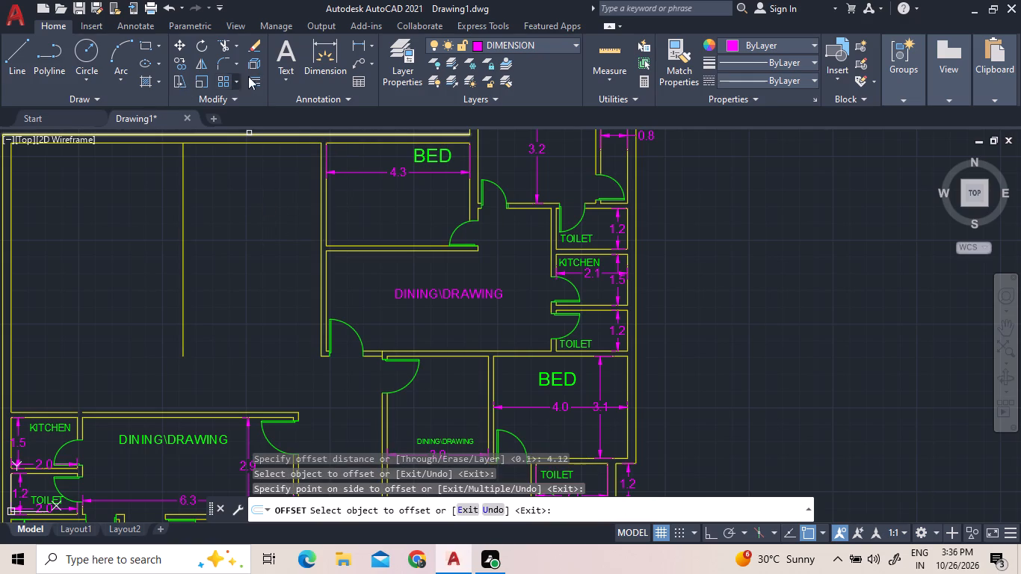
click(256, 78)
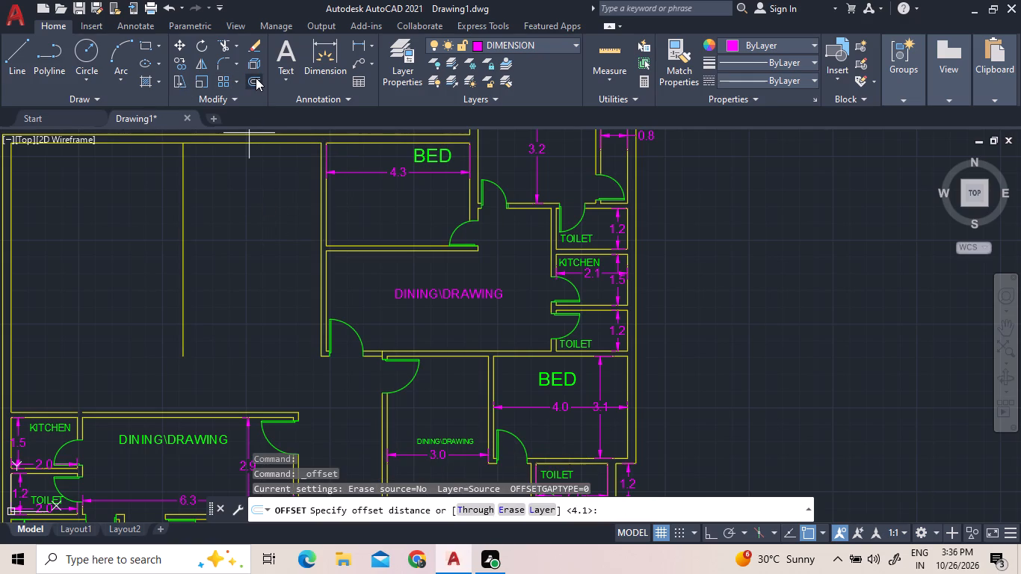
text(0.15)
key(Return)
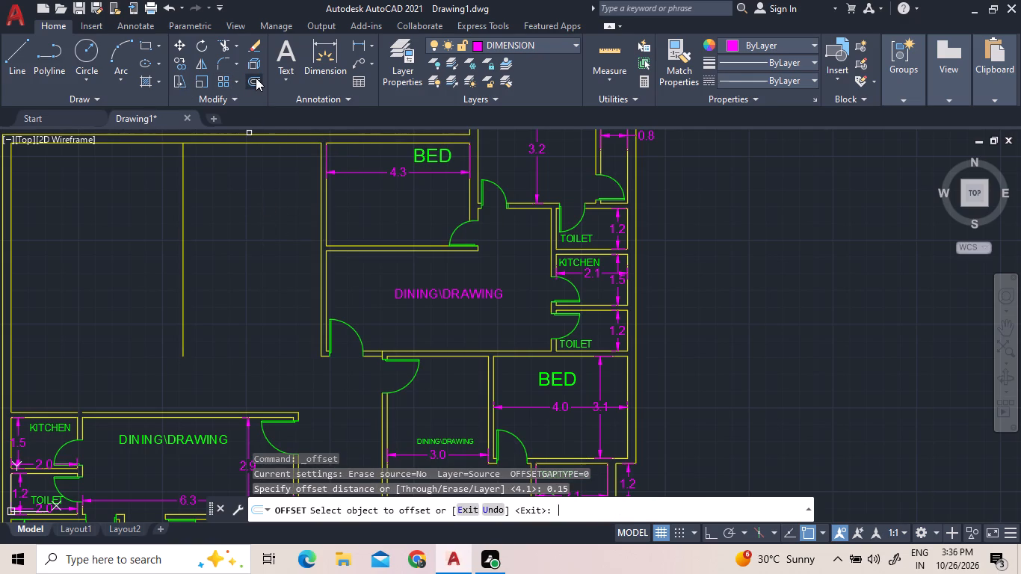
click(182, 168)
click(141, 176)
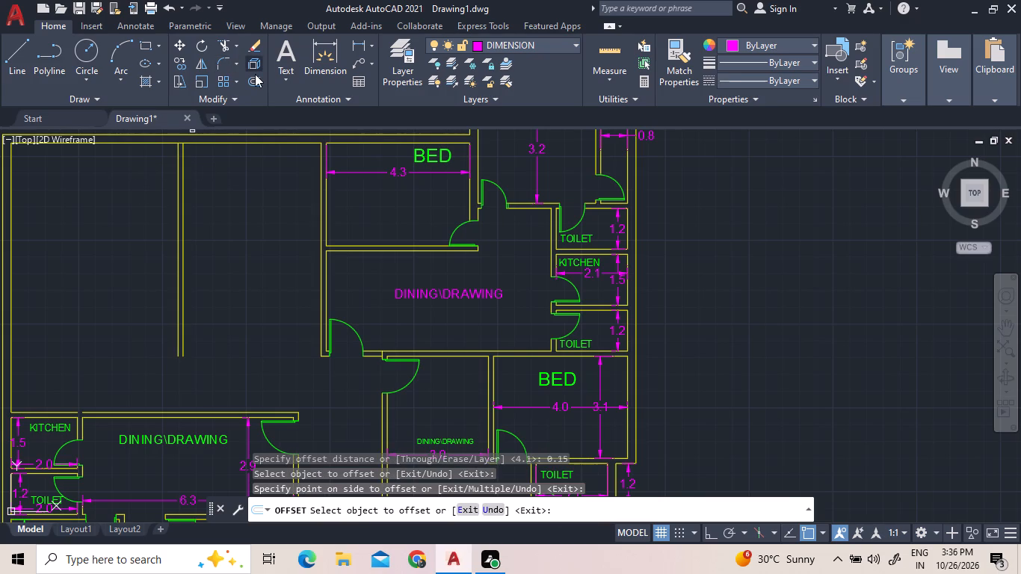
Create a horizontal wall by offsetting the empty room's inner top wall line 3.56 downward, then that copy 0.15 further down.
click(250, 76)
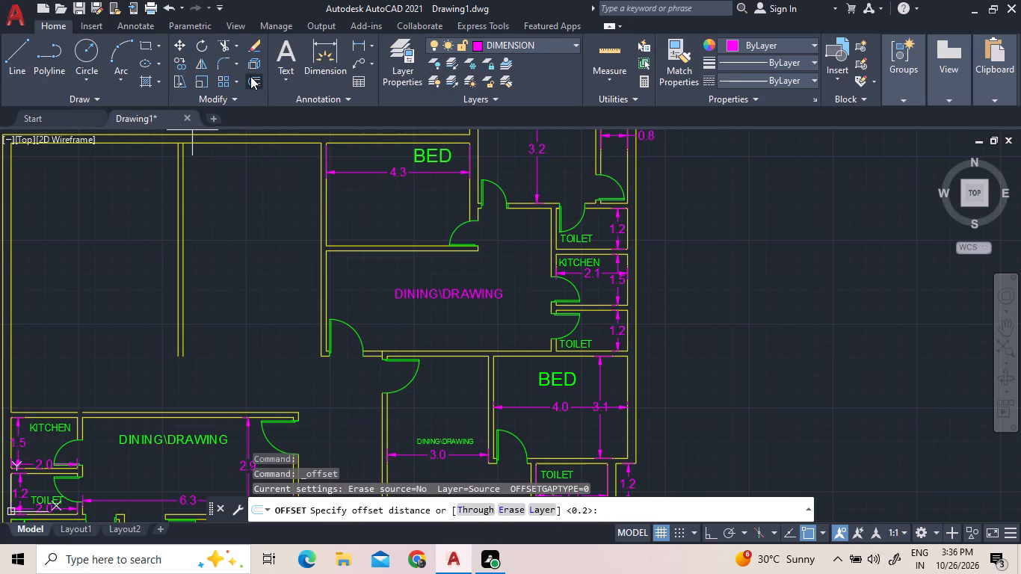
text(3.56)
key(Return)
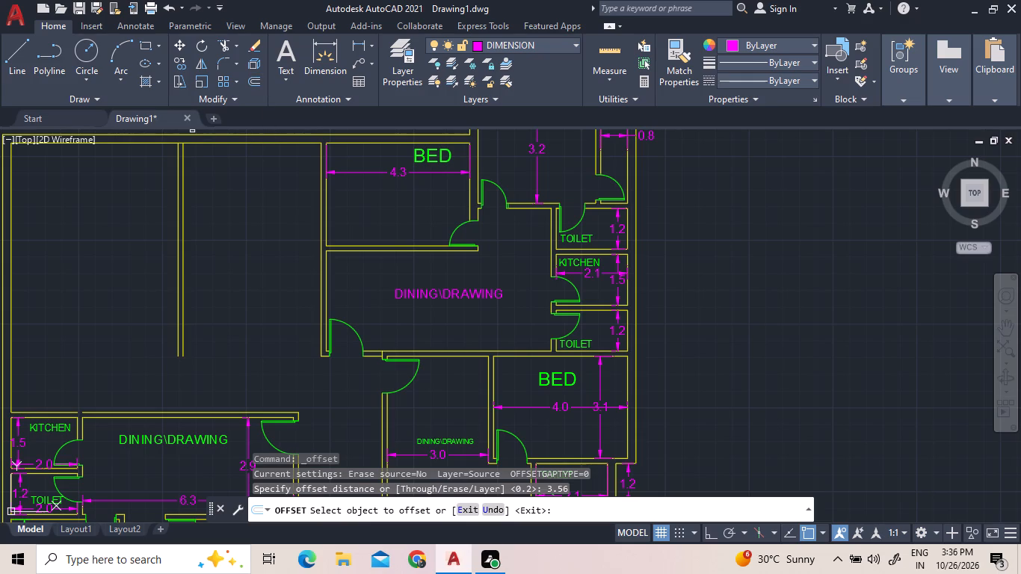
click(253, 142)
click(236, 214)
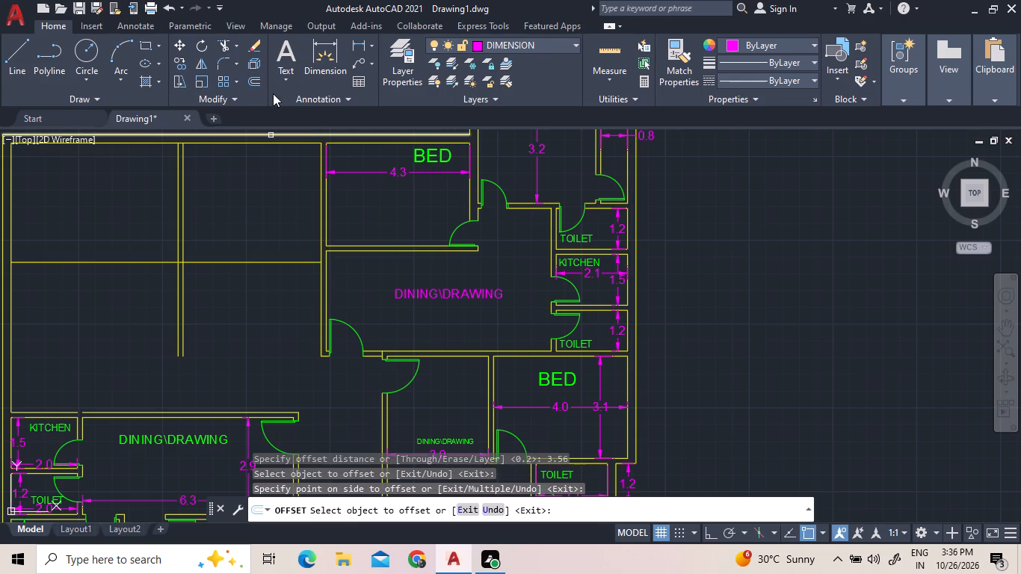
click(259, 74)
text(0.15)
key(Return)
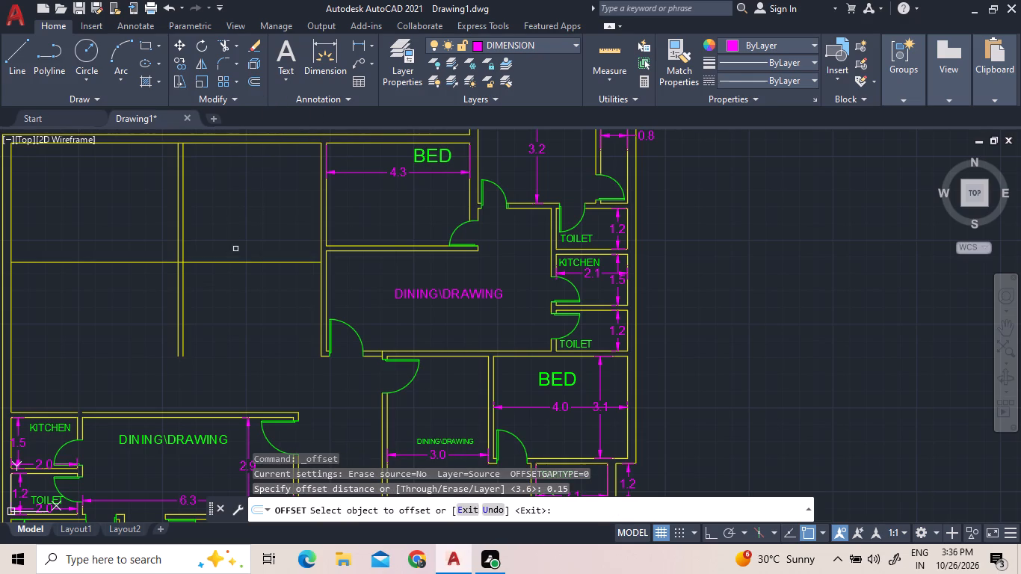
click(235, 263)
click(224, 297)
right_click(126, 227)
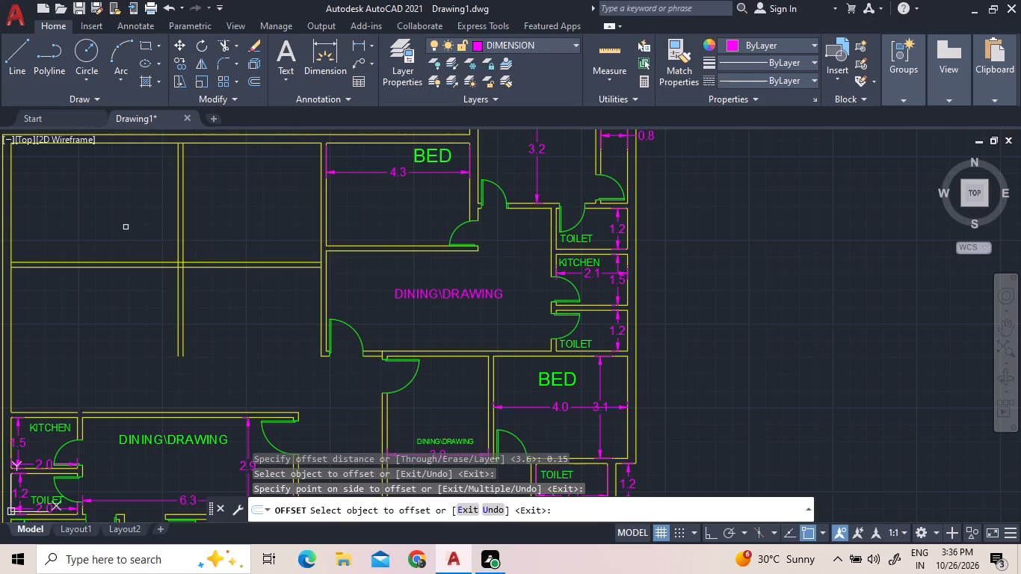
click(133, 231)
Trim the new walls' overhangs left of and below their crossing, leaving an enclosed room beside the 4.3-wide BED.
click(224, 46)
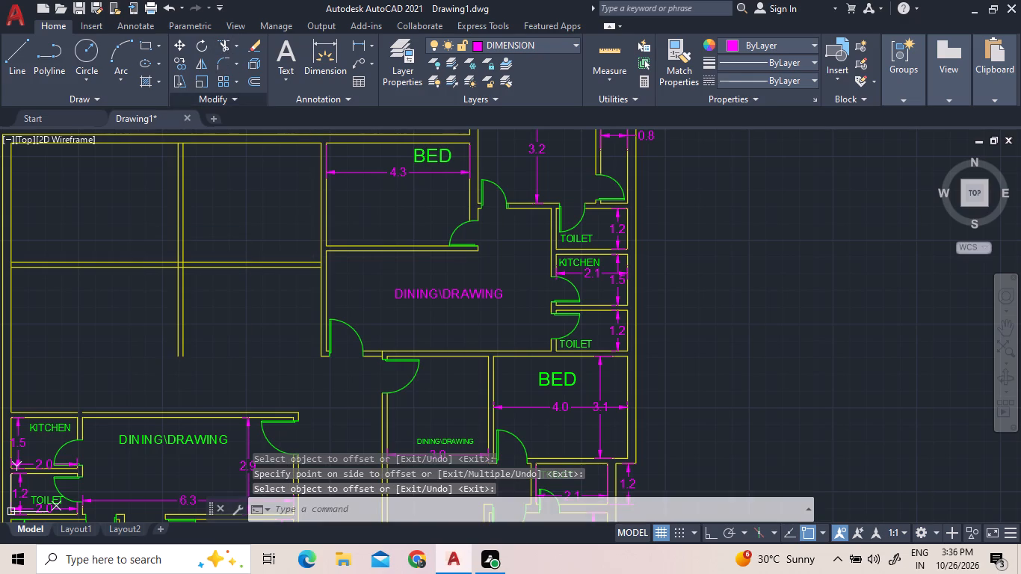
click(107, 222)
click(108, 354)
click(218, 341)
click(94, 279)
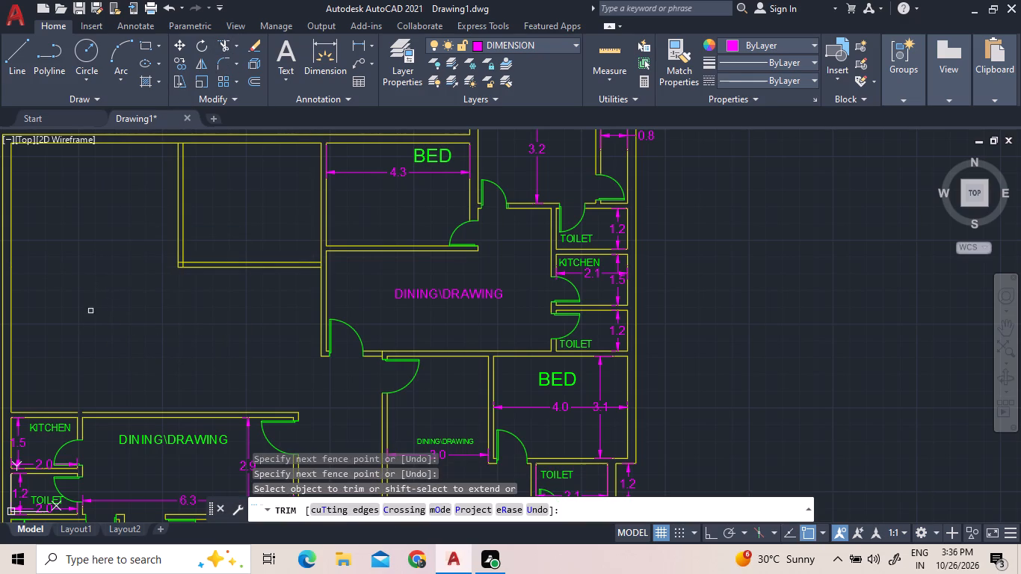
right_click(281, 238)
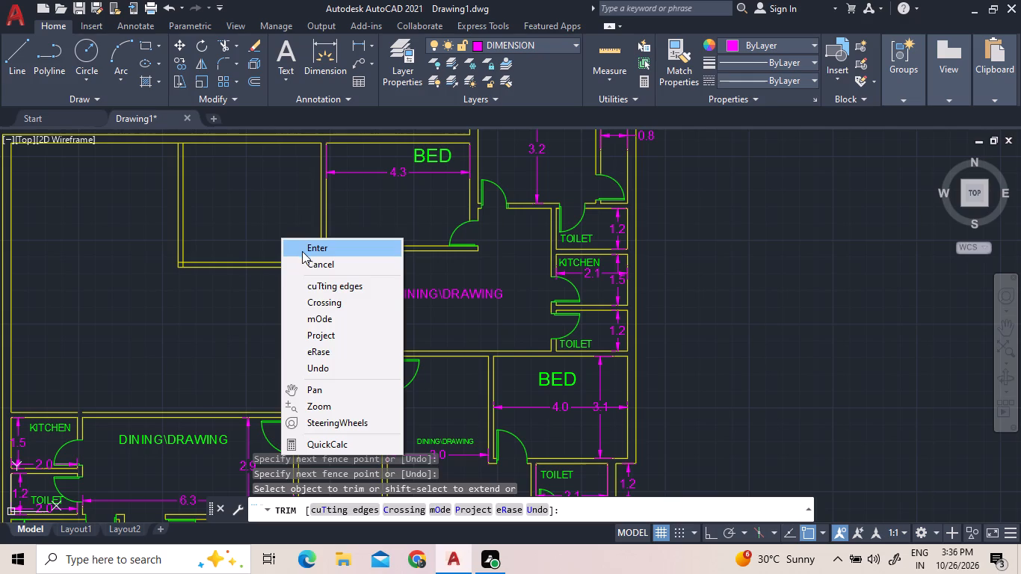
click(302, 251)
Trim the leftover line pieces inside the new room's lower-left wall corner and at its junction with the right wall.
scroll(276, 257, up, 2)
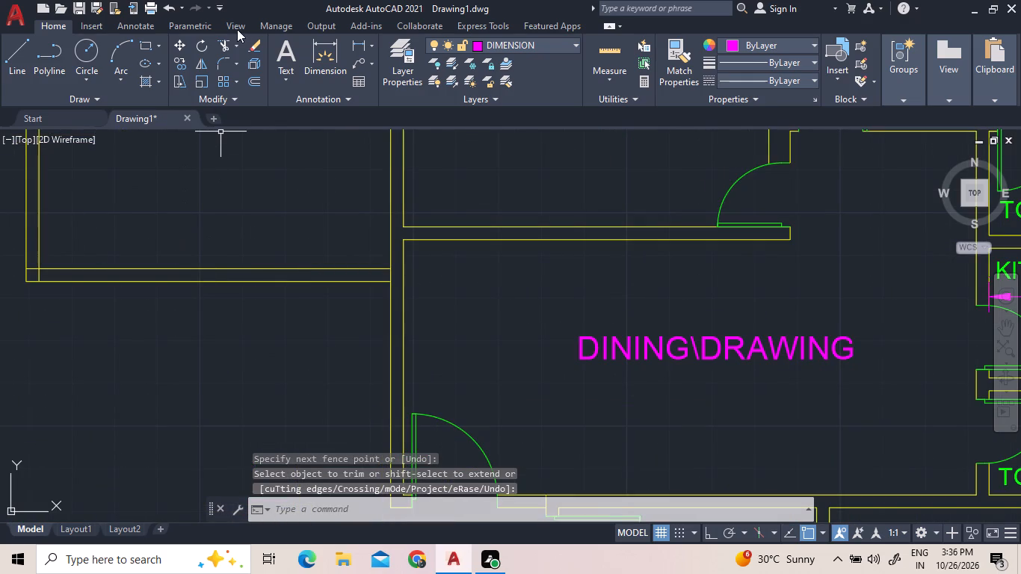
double_click(221, 47)
click(40, 277)
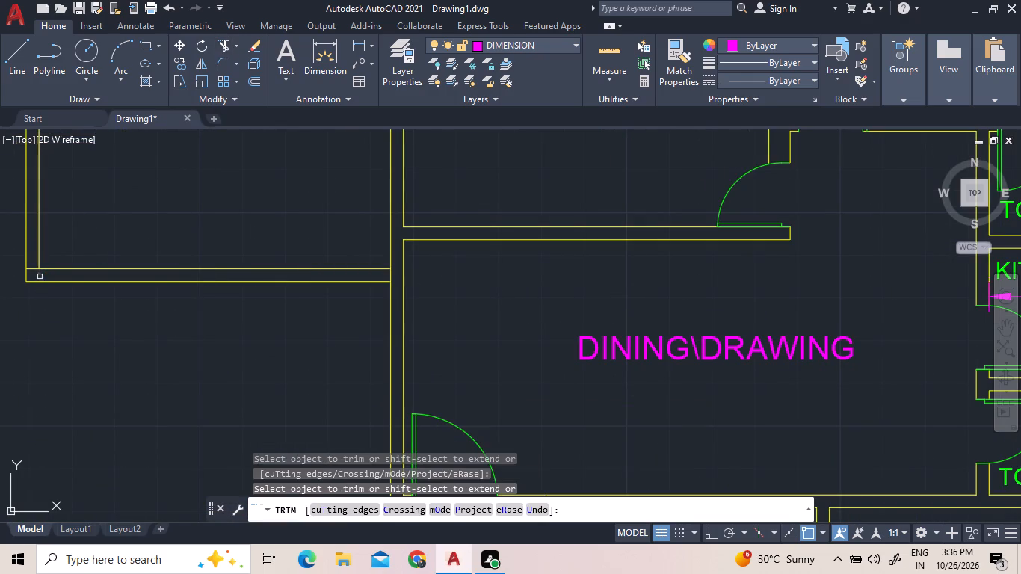
click(33, 270)
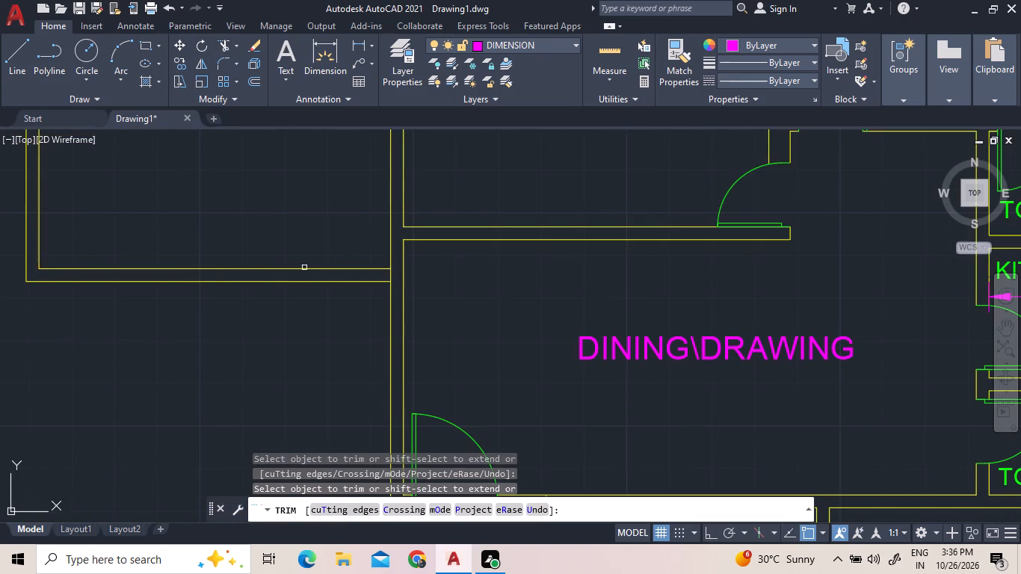
click(396, 271)
click(375, 271)
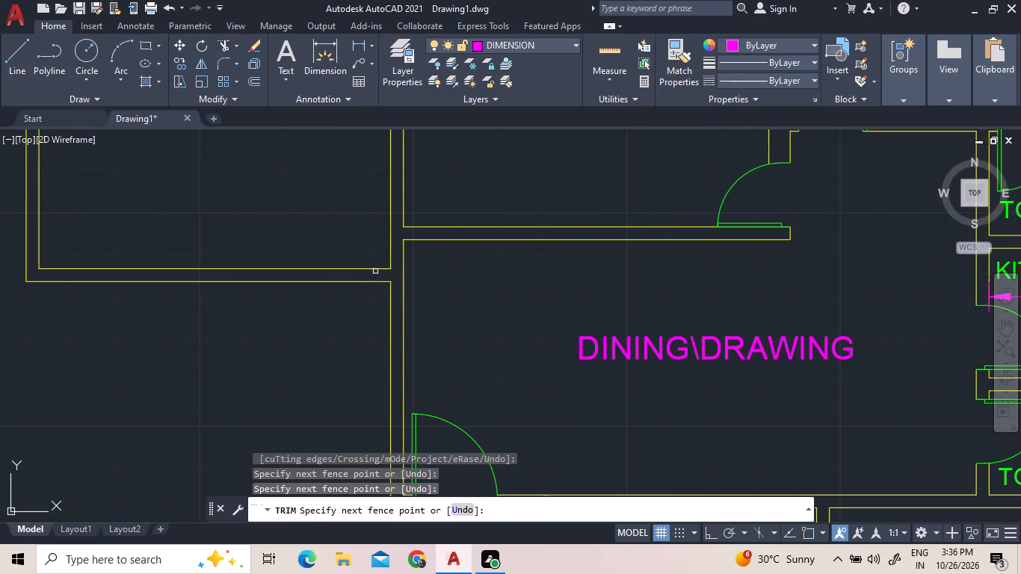
Make Defpoints the current layer and, with Ortho on, draw a vertical line across the lower wall's thickness from the new room's inner lower-left corner.
click(535, 52)
triple_click(534, 76)
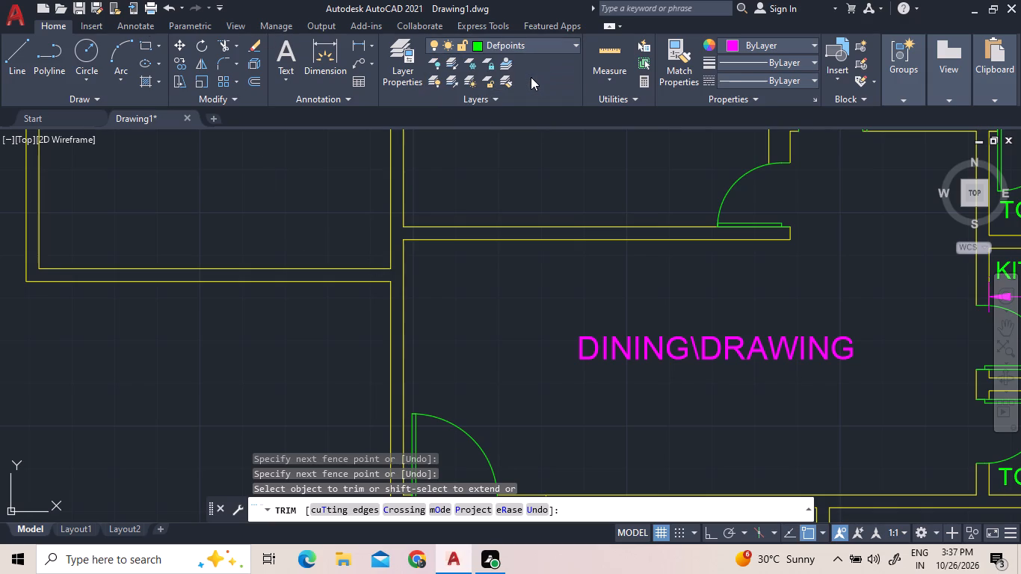
click(8, 53)
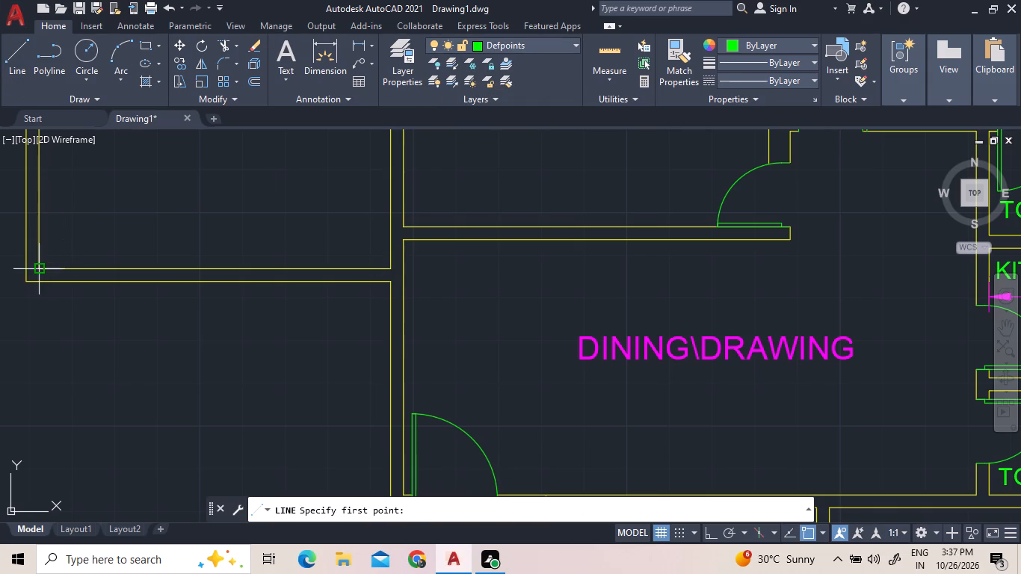
click(40, 268)
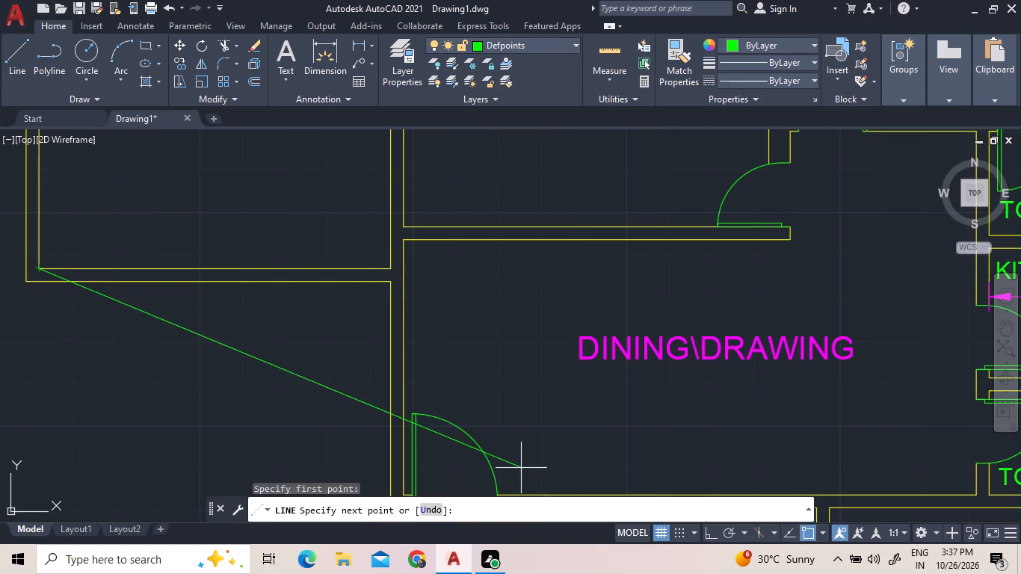
click(706, 531)
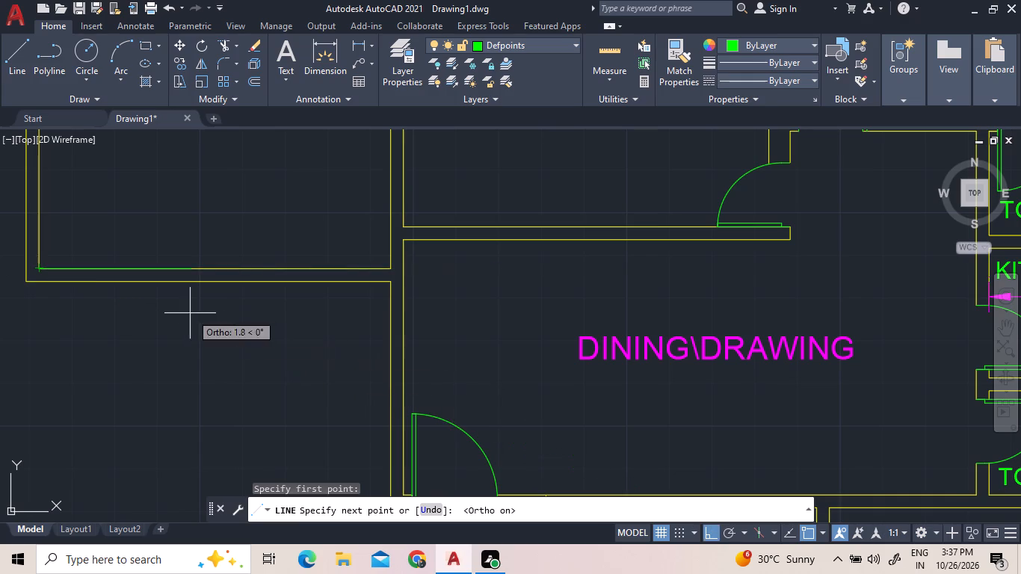
scroll(27, 265, up, 4)
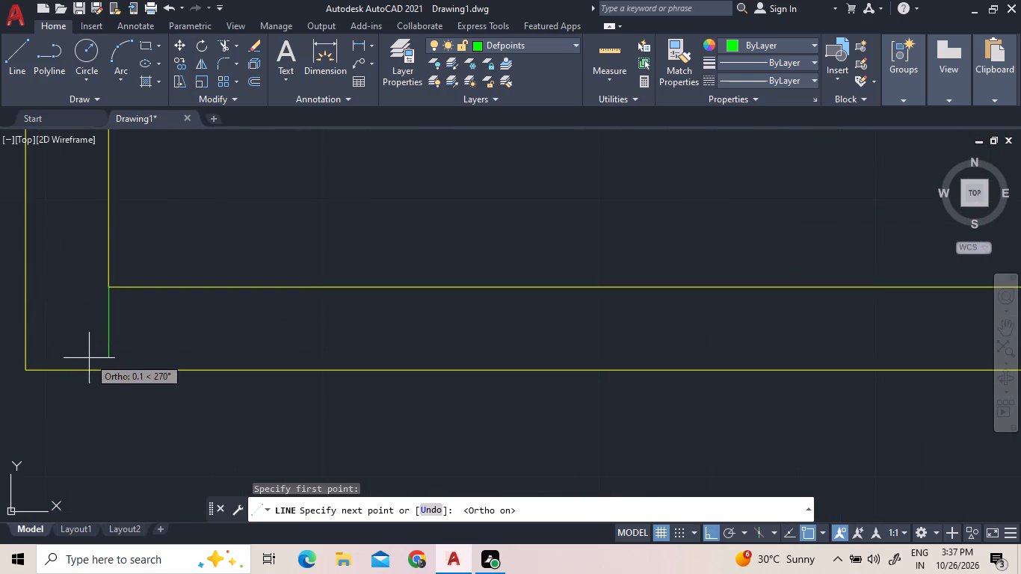
click(105, 365)
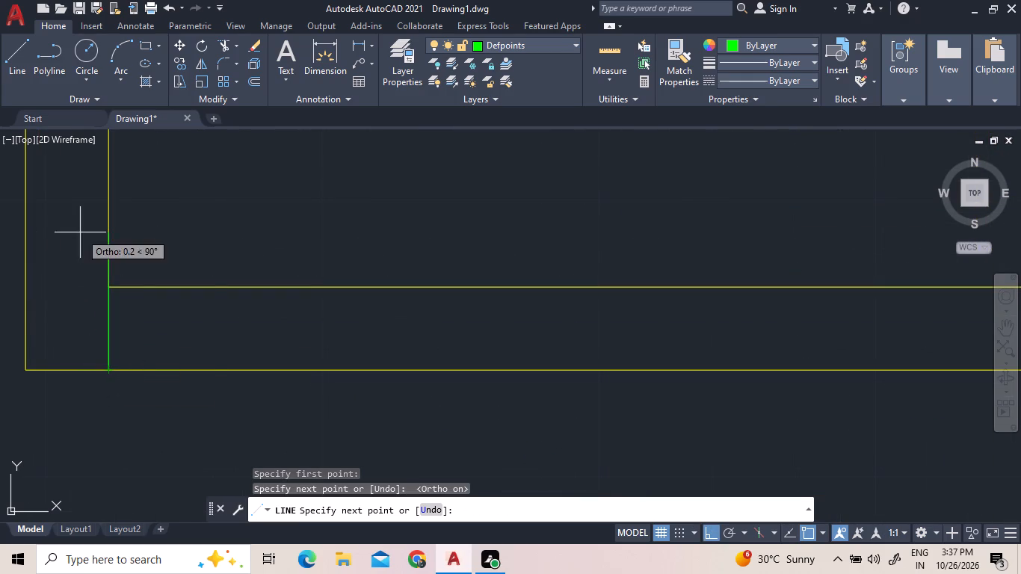
right_click(80, 232)
click(106, 242)
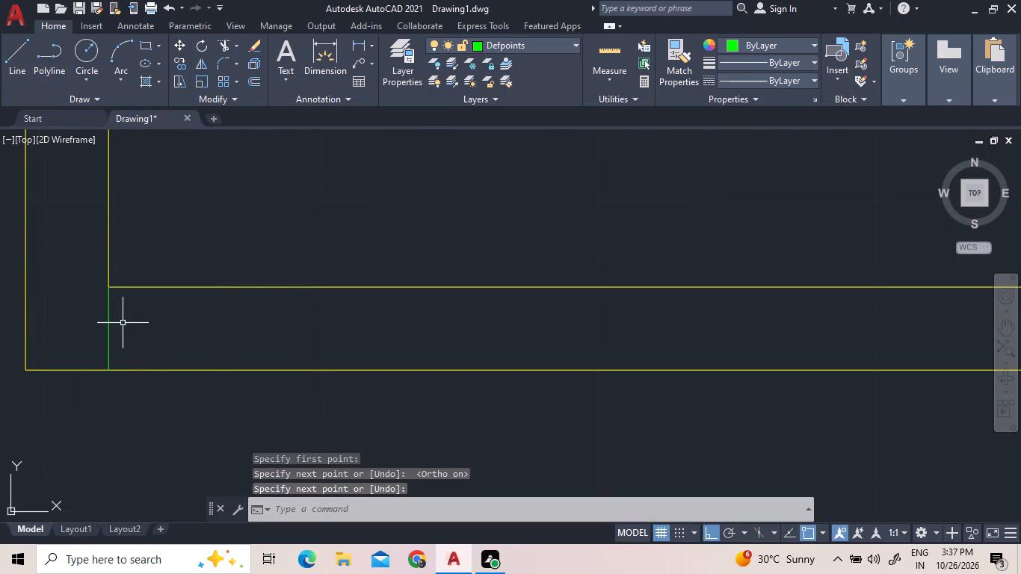
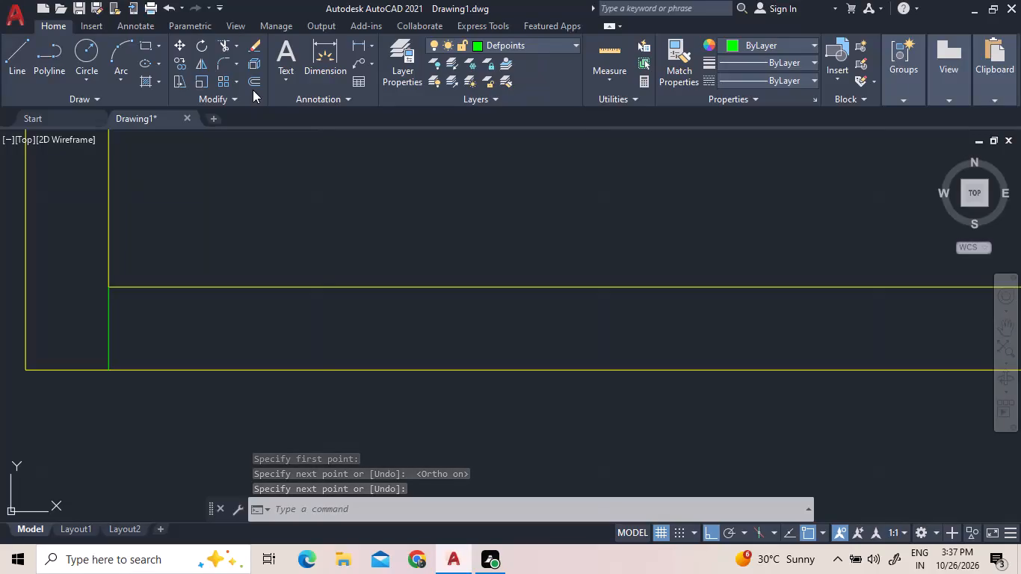
Offset the short vertical line across the new room's lower wall 0.1 to the right as a door jamb.
click(251, 87)
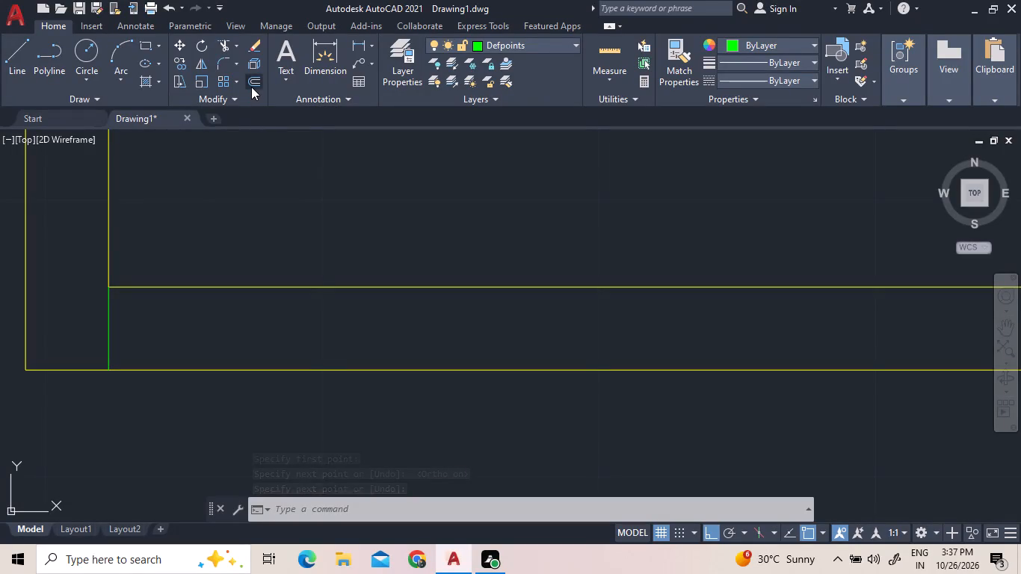
text(0.1)
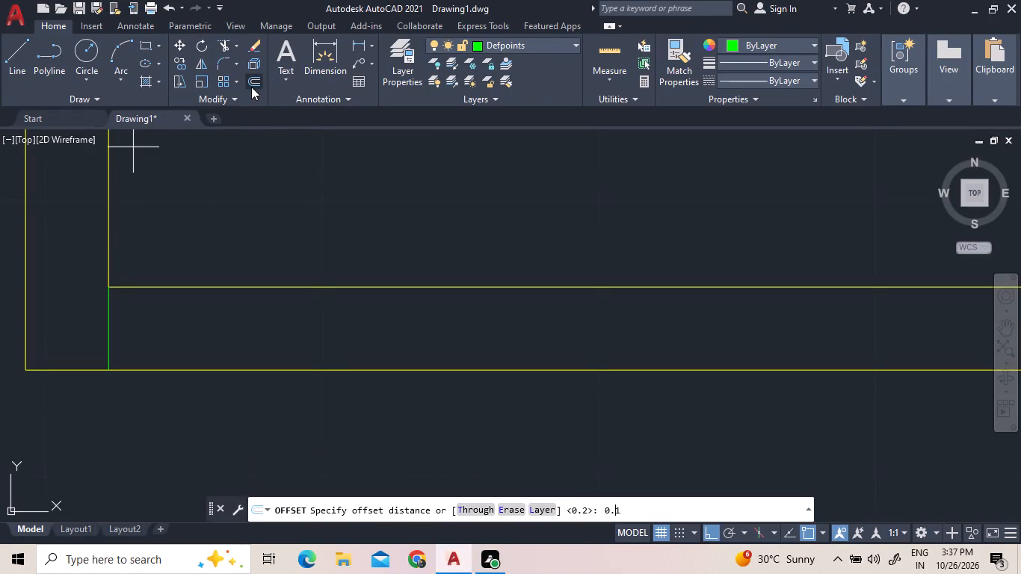
key(Return)
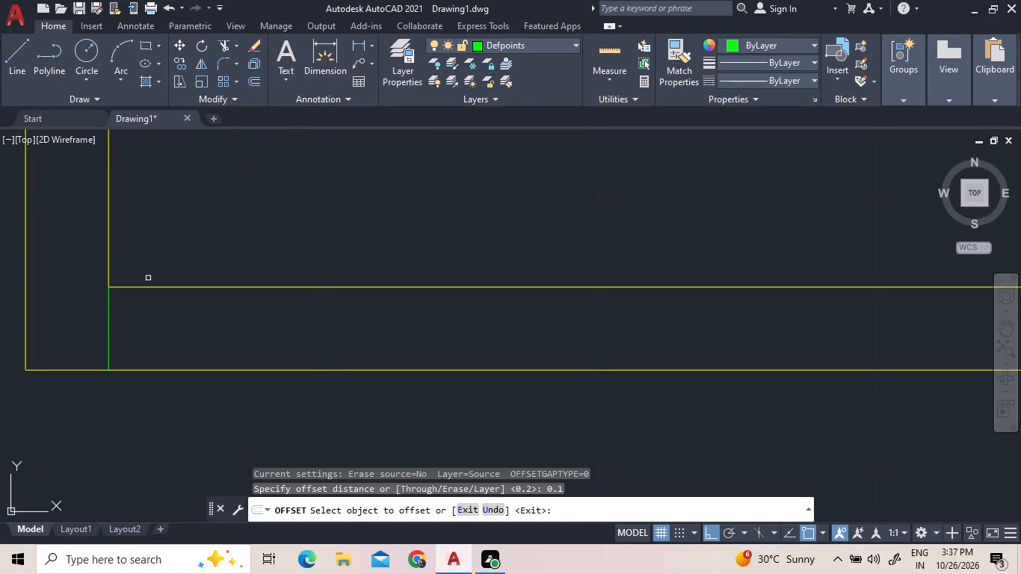
click(108, 322)
click(175, 330)
scroll(215, 365, down, 3)
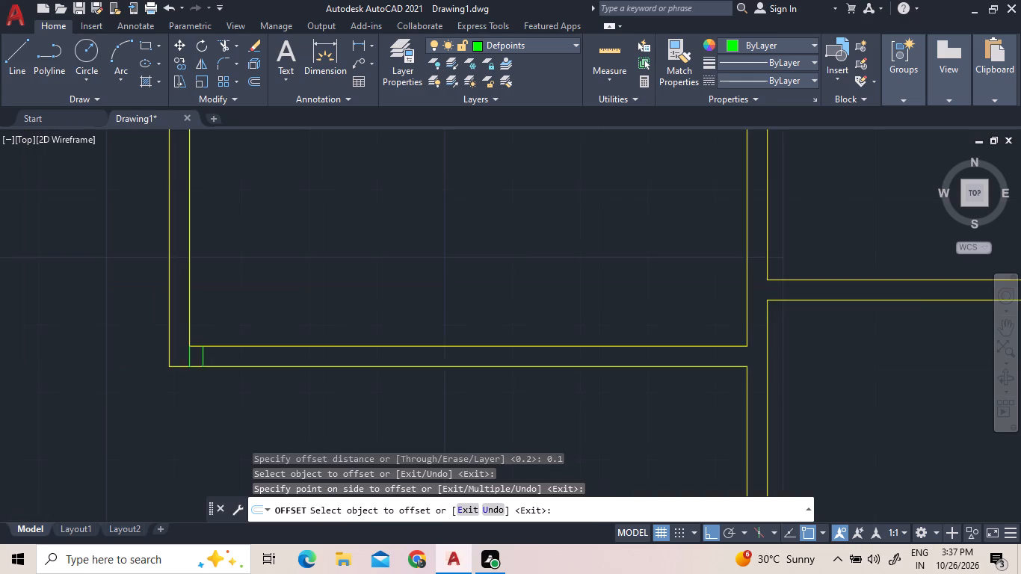
scroll(331, 336, down, 3)
scroll(371, 329, up, 2)
scroll(371, 329, down, 1)
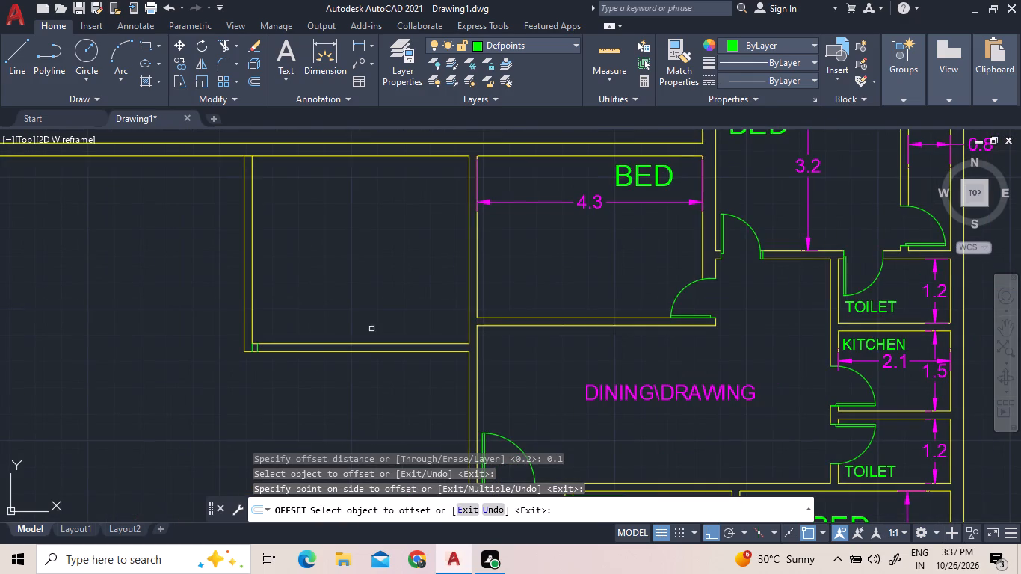
right_click(378, 303)
click(390, 312)
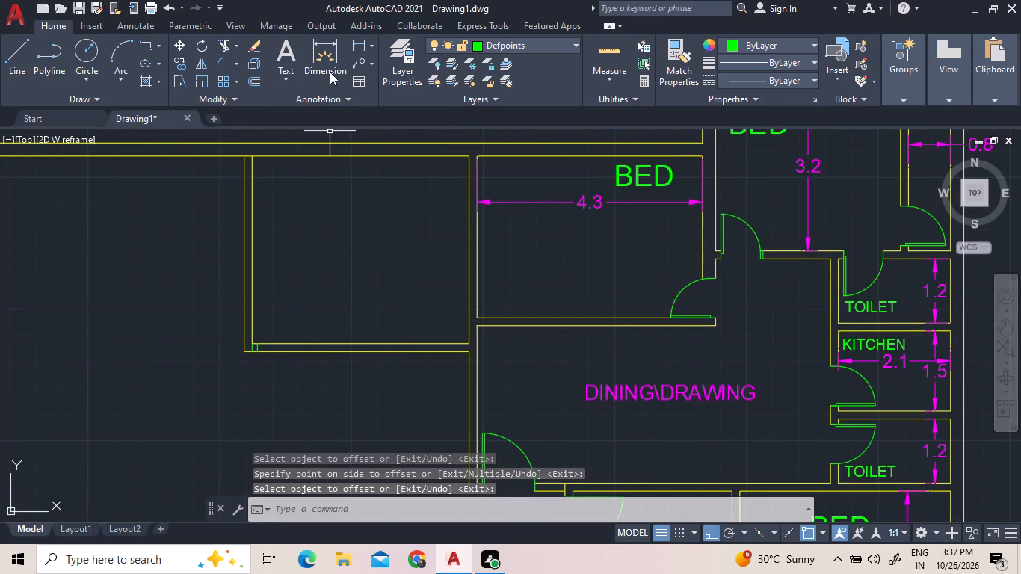
Insert a Door - Metric block from the architectural tool palette inside the new room, above its lower wall.
right_click(287, 167)
click(353, 194)
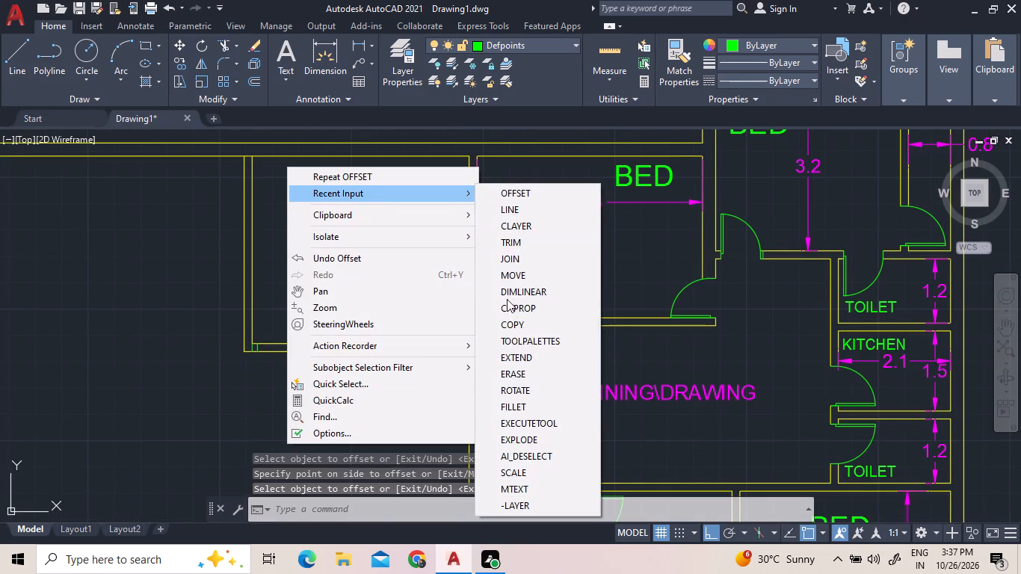
click(510, 345)
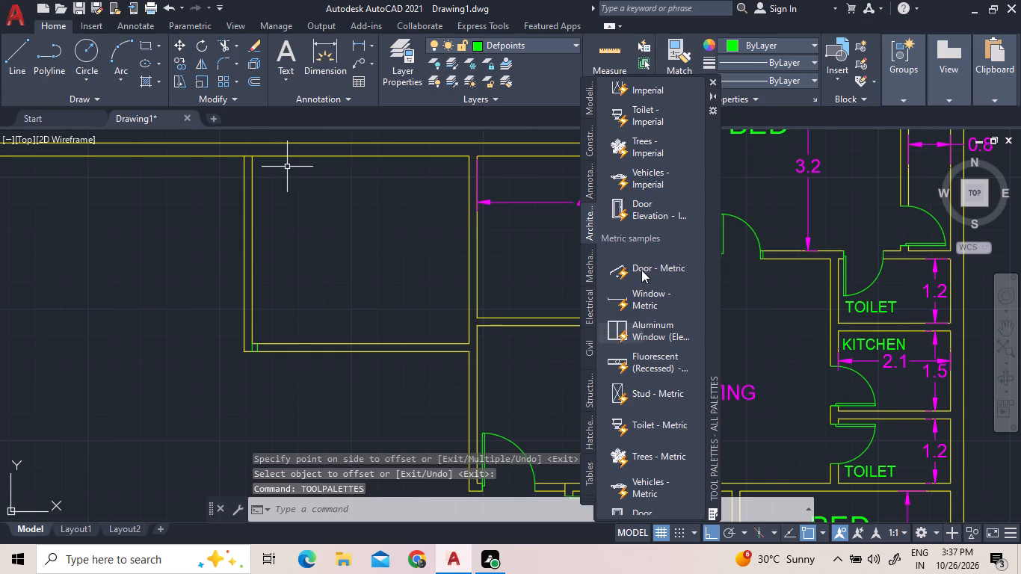
drag(641, 270, 276, 299)
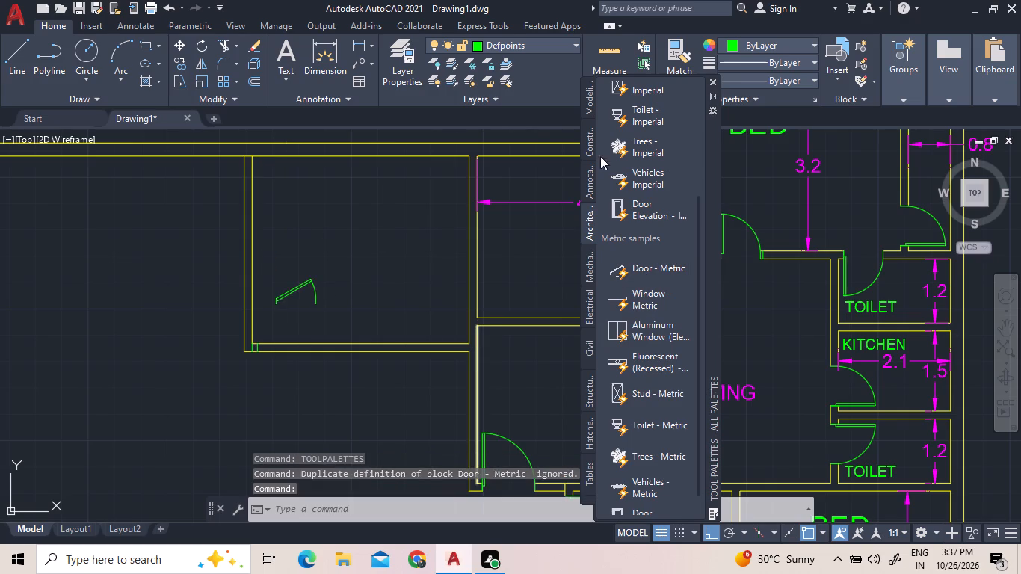
click(713, 79)
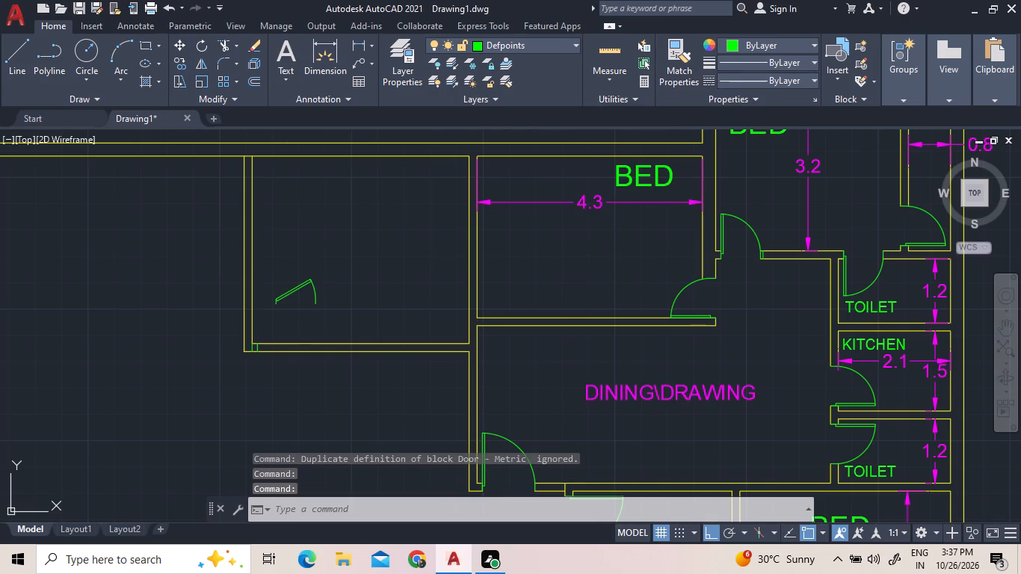
Set the inserted door's leaf fully open, perpendicular to the opening, and stretch the door wider to the right.
click(295, 290)
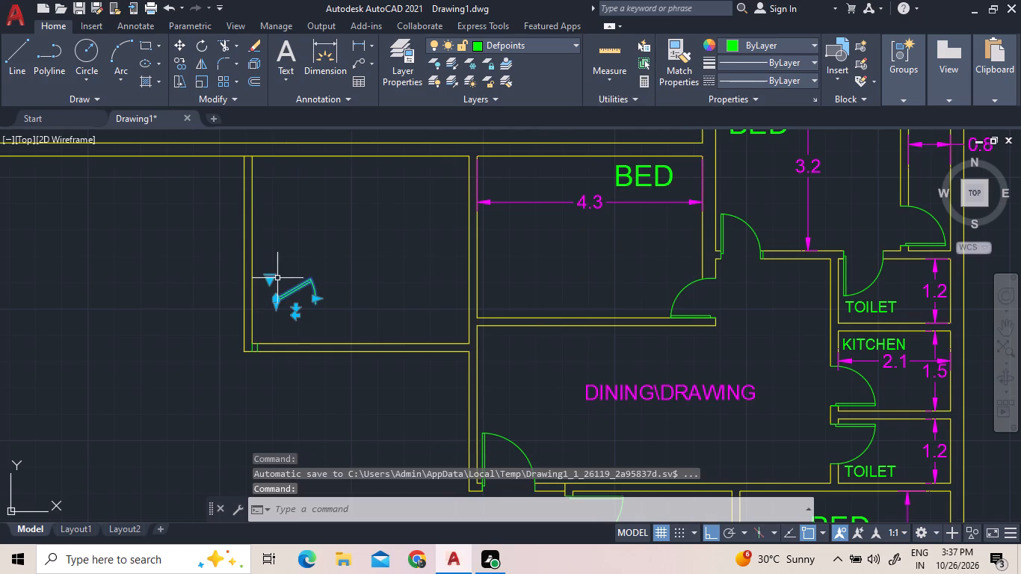
click(268, 279)
click(288, 334)
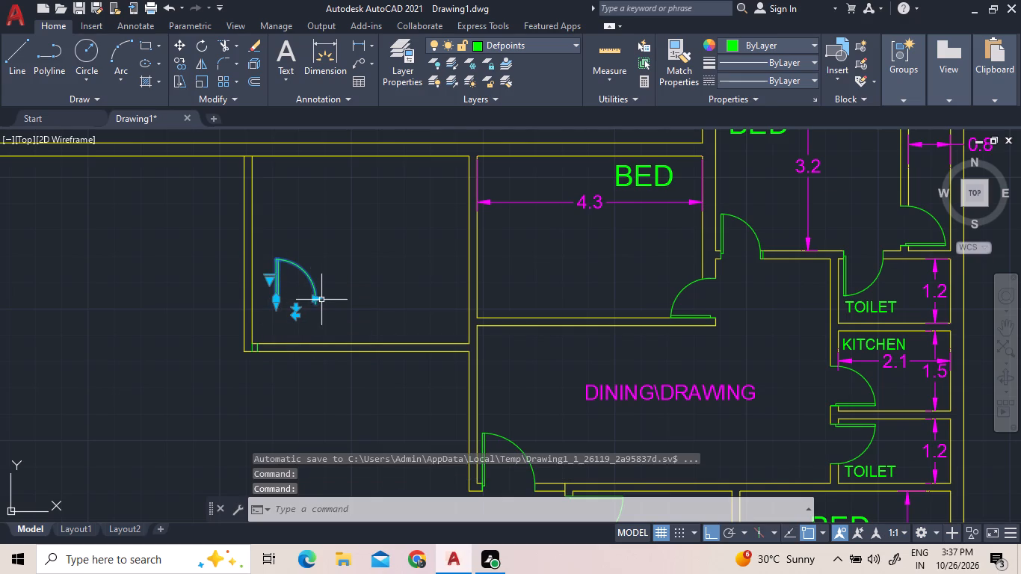
click(316, 300)
click(341, 306)
Move the door by its hinge-side base point to the lower end of the offset jamb line in the lower wall.
right_click(304, 286)
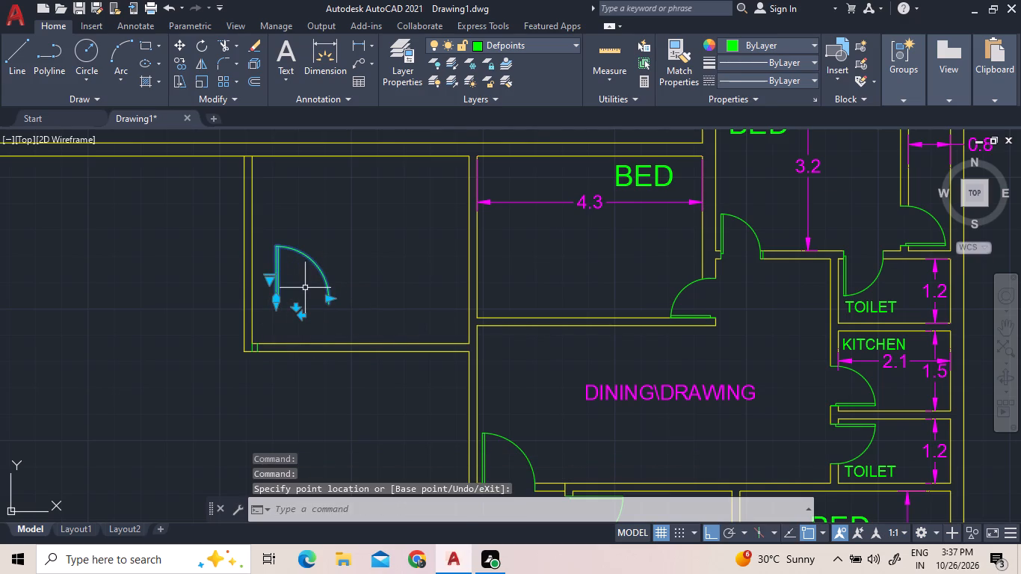
click(309, 288)
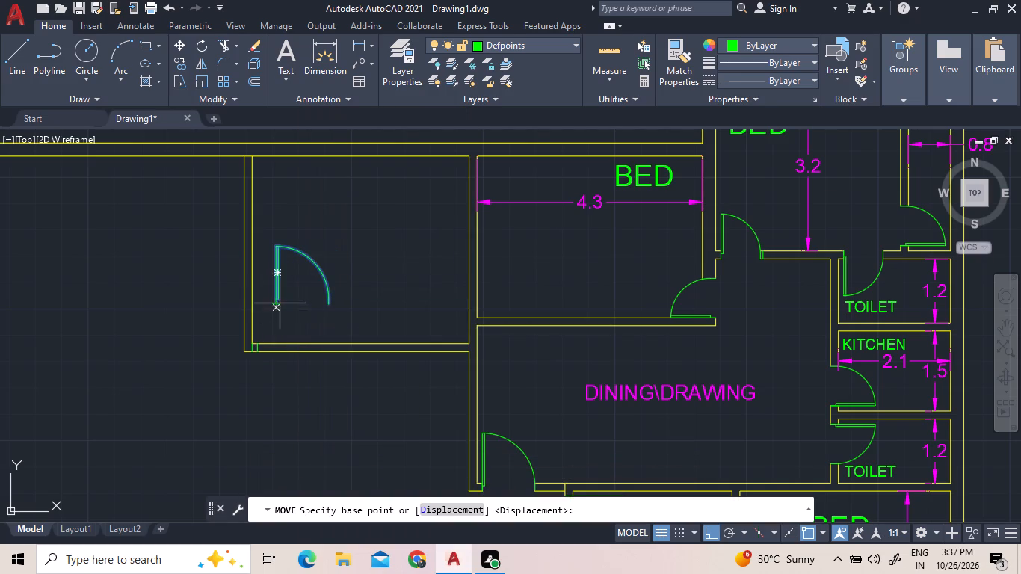
scroll(280, 303, up, 3)
click(259, 306)
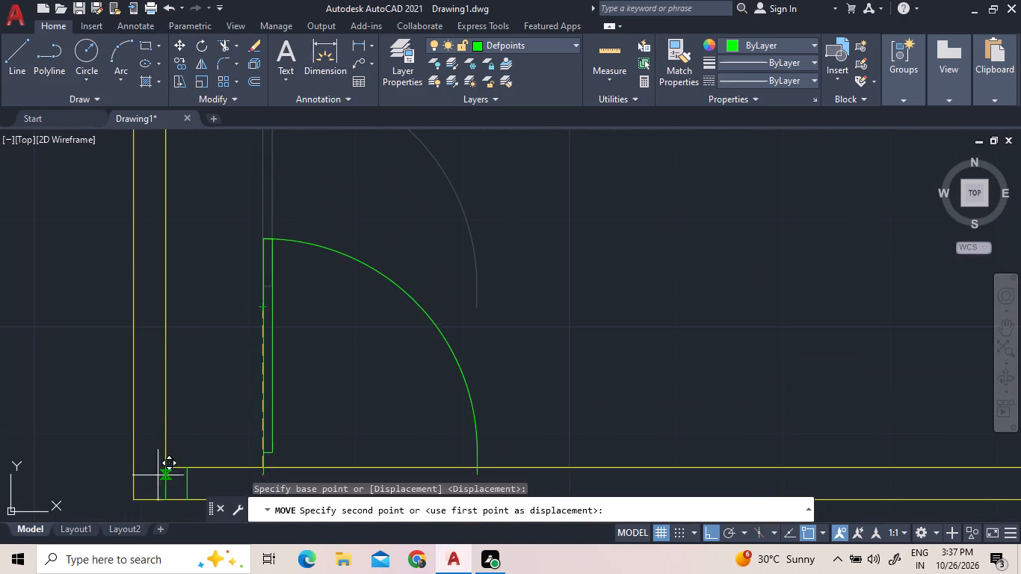
click(185, 495)
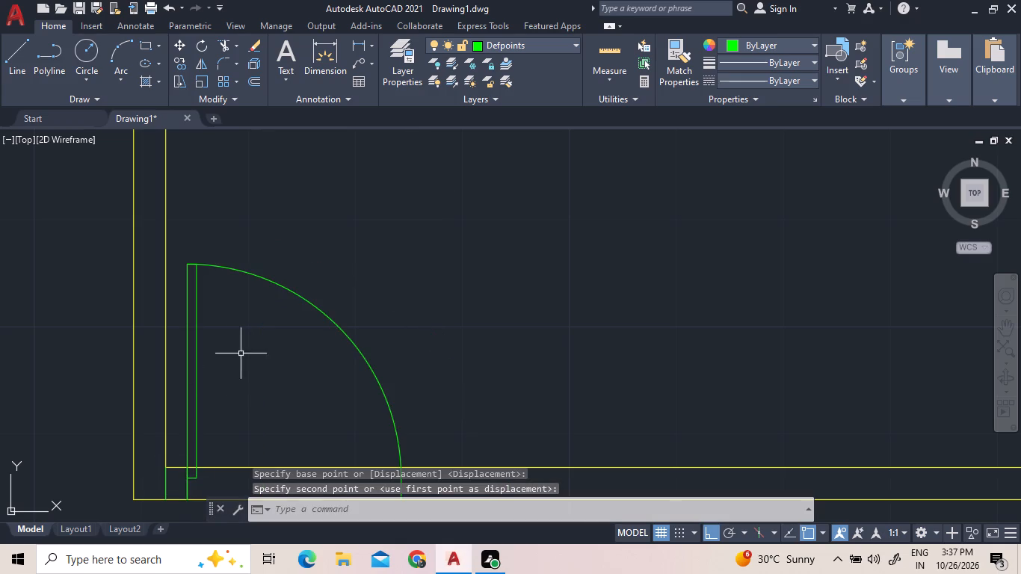
Trim the lower wall's lines across the door opening, the extra jamb line at the corner and the wall stub inside the door frame.
scroll(252, 347, down, 2)
scroll(273, 417, up, 1)
scroll(273, 415, down, 1)
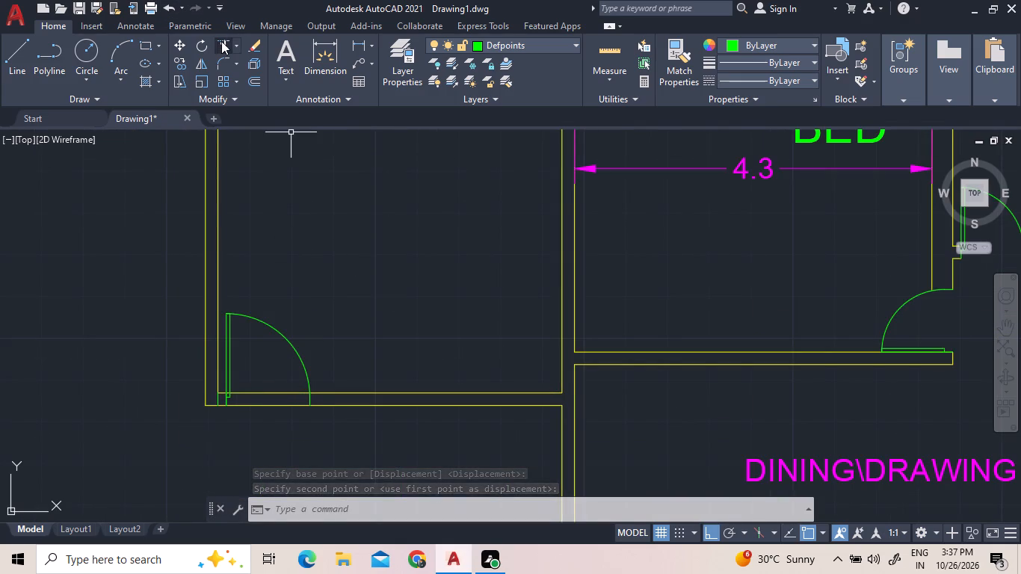
click(221, 41)
click(261, 349)
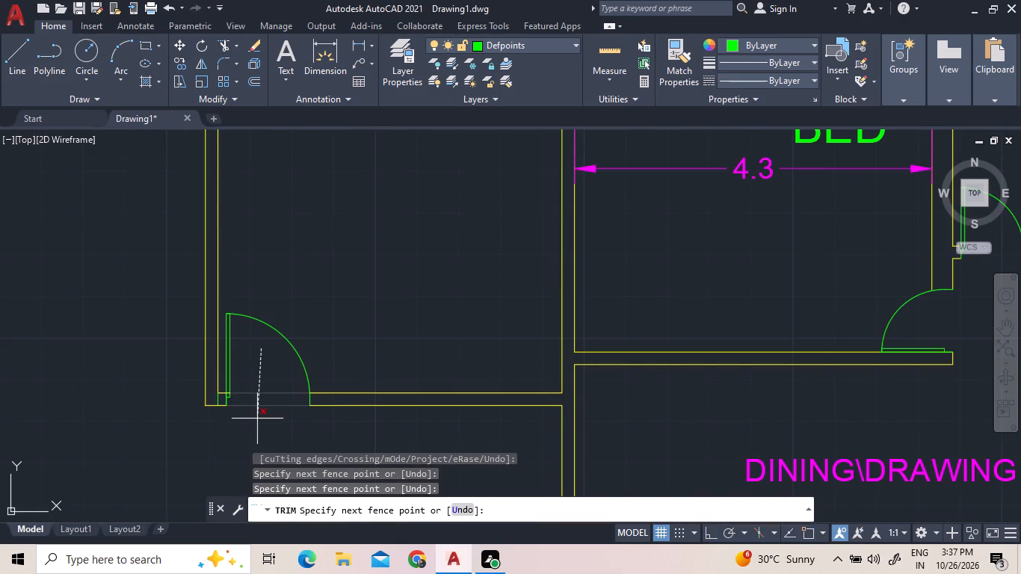
click(257, 419)
click(215, 398)
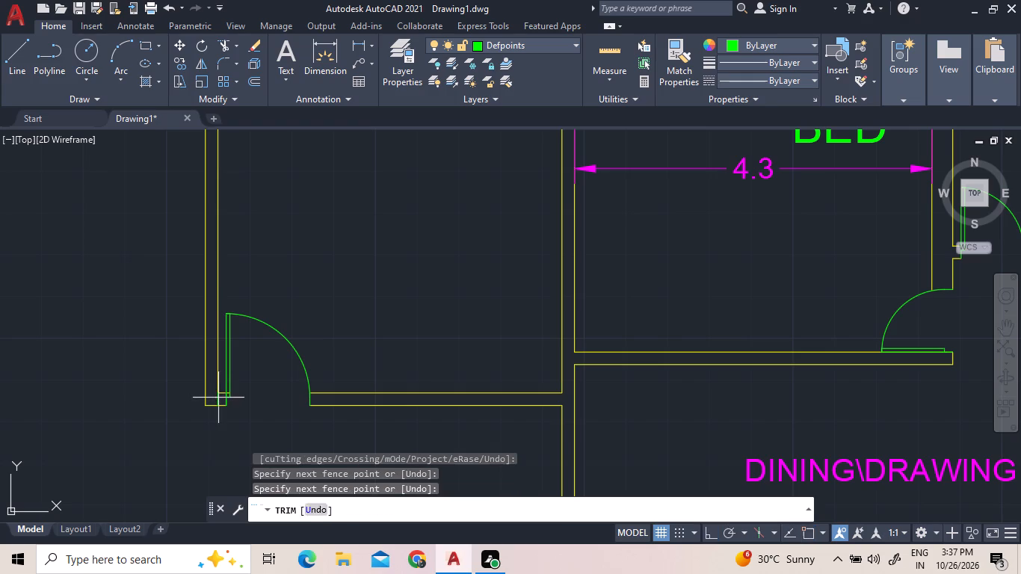
click(221, 398)
scroll(226, 391, up, 3)
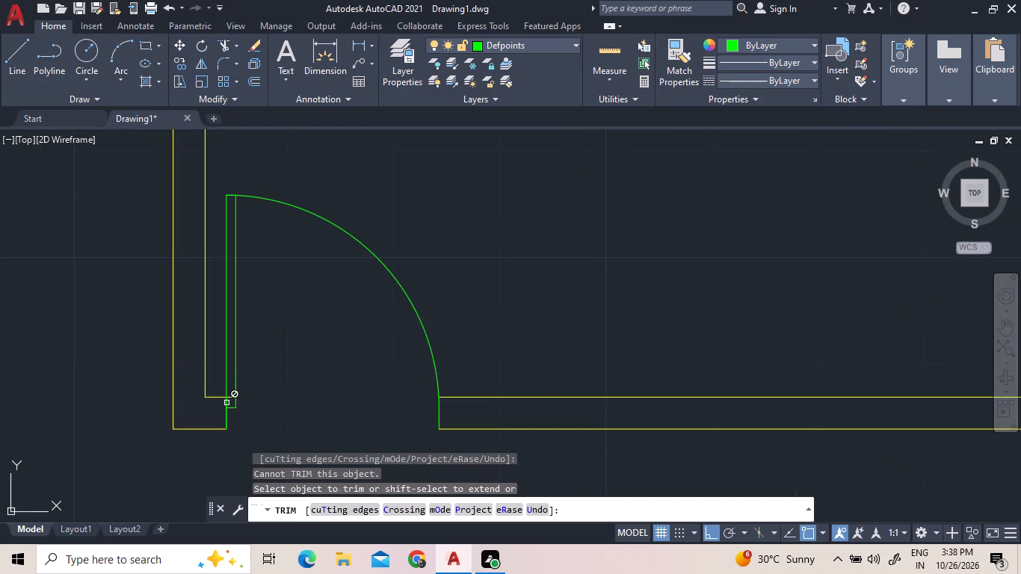
click(226, 403)
click(226, 398)
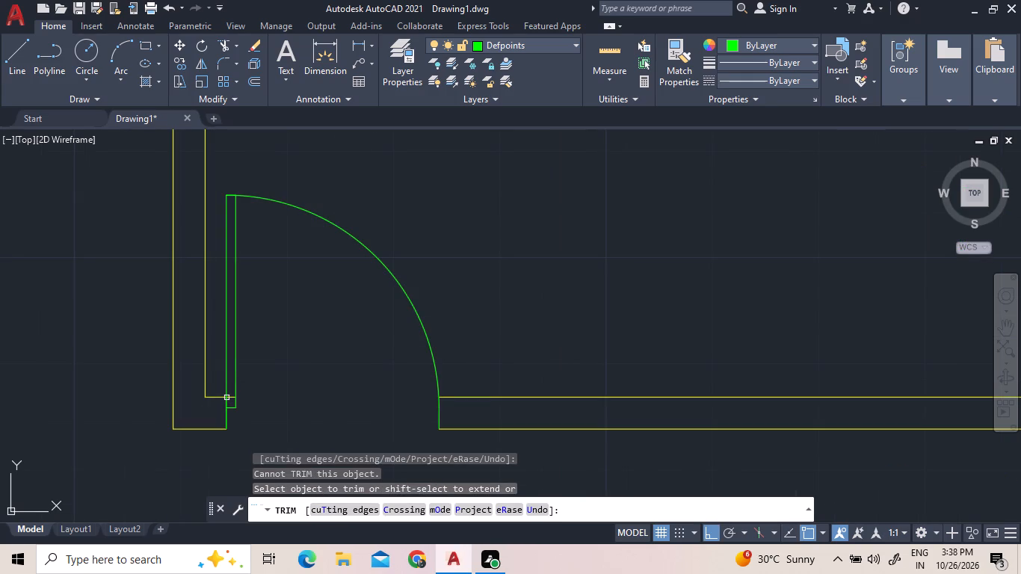
click(226, 398)
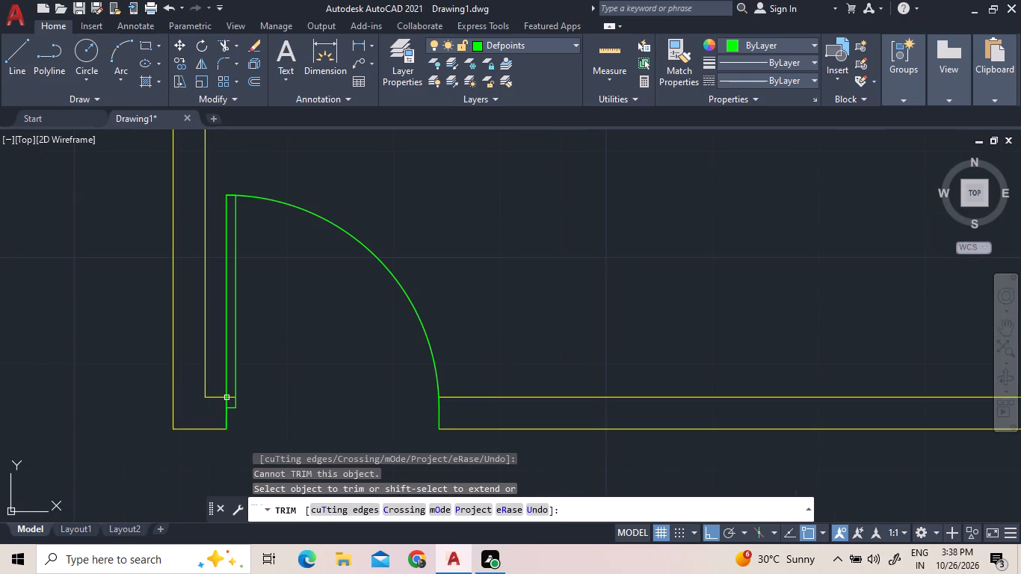
click(232, 401)
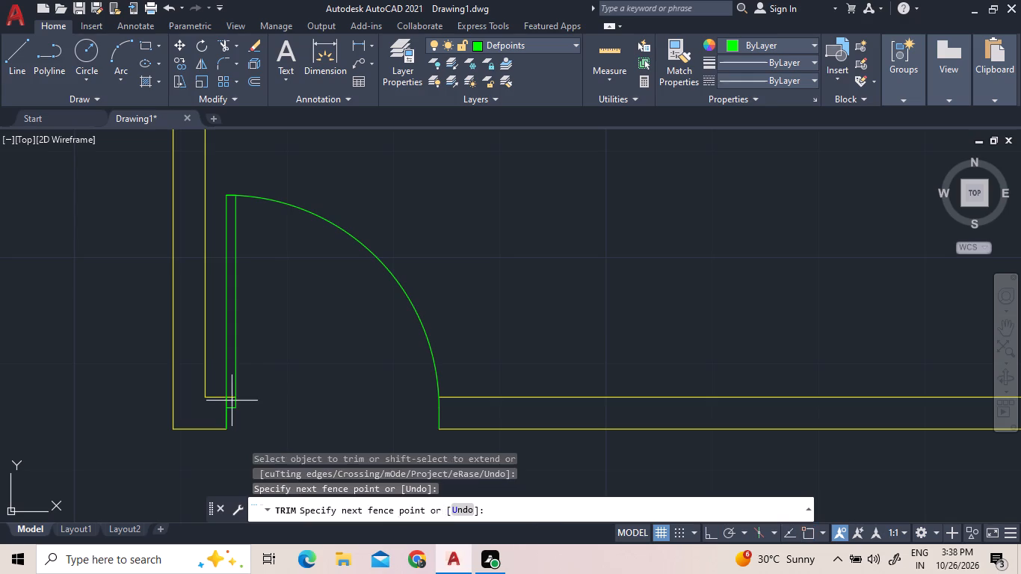
click(235, 391)
Trim the inner top wall line between the two lines of the new room's left wall to open the junction.
scroll(262, 361, down, 3)
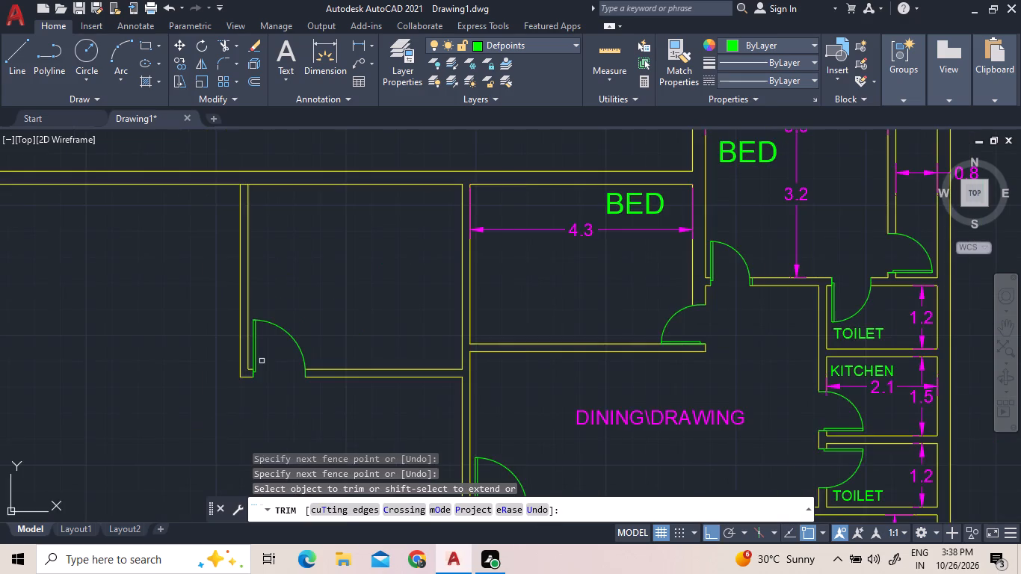
scroll(262, 361, down, 1)
scroll(253, 231, up, 3)
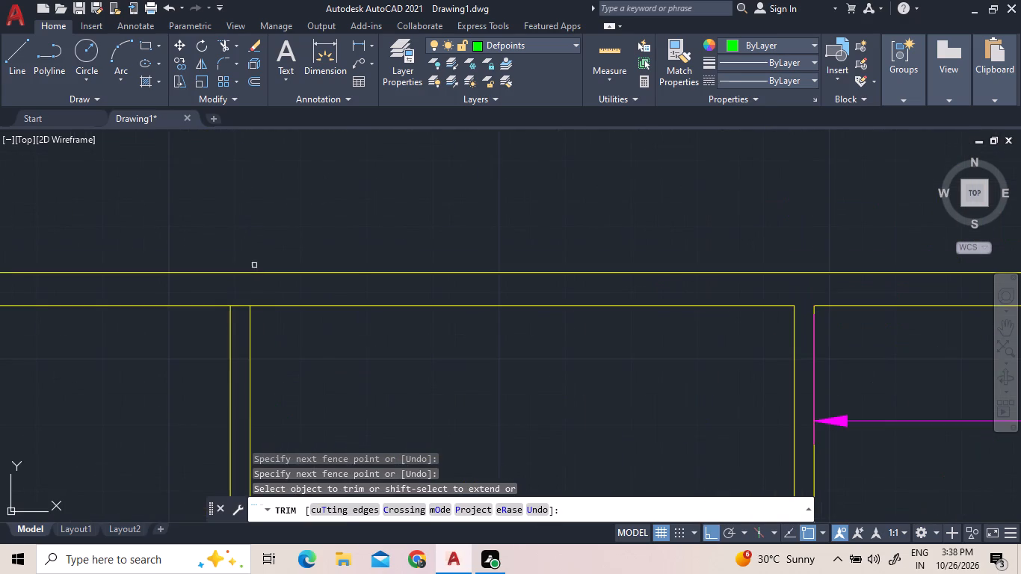
click(238, 306)
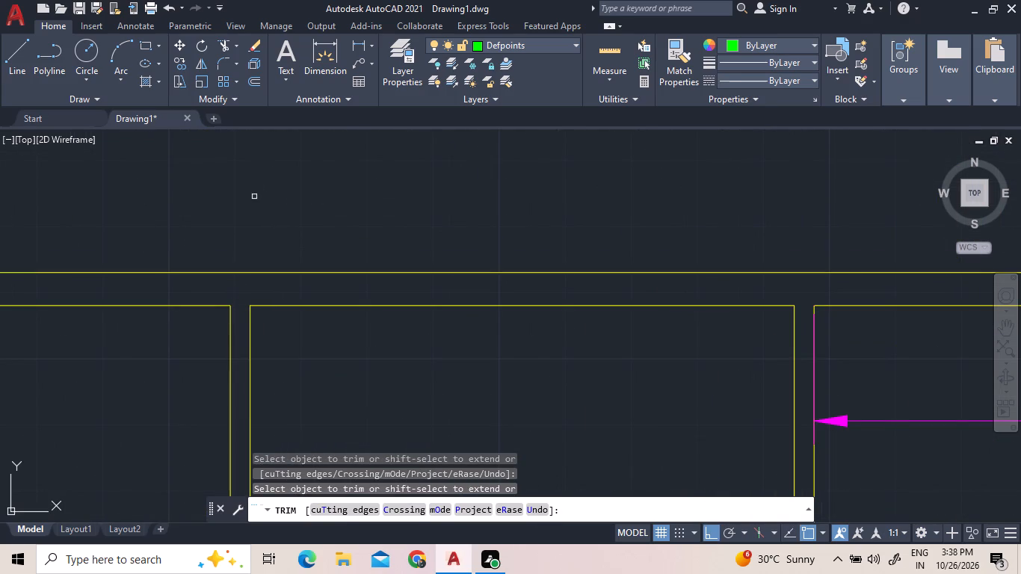
scroll(254, 204, down, 2)
right_click(281, 203)
click(294, 214)
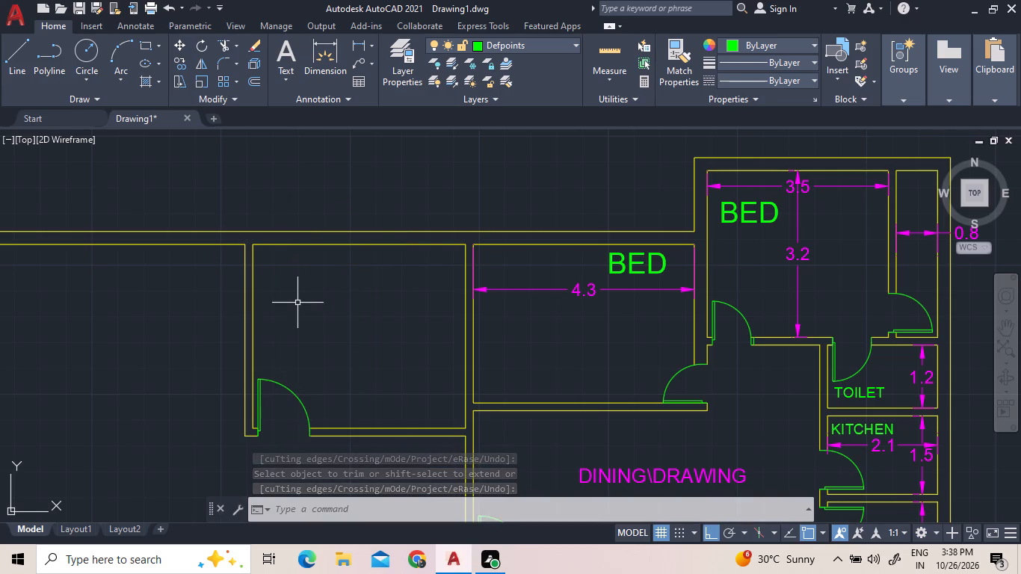
Copy the BED label from the 4.3-wide room about 4.8 straight left into the new room.
click(624, 265)
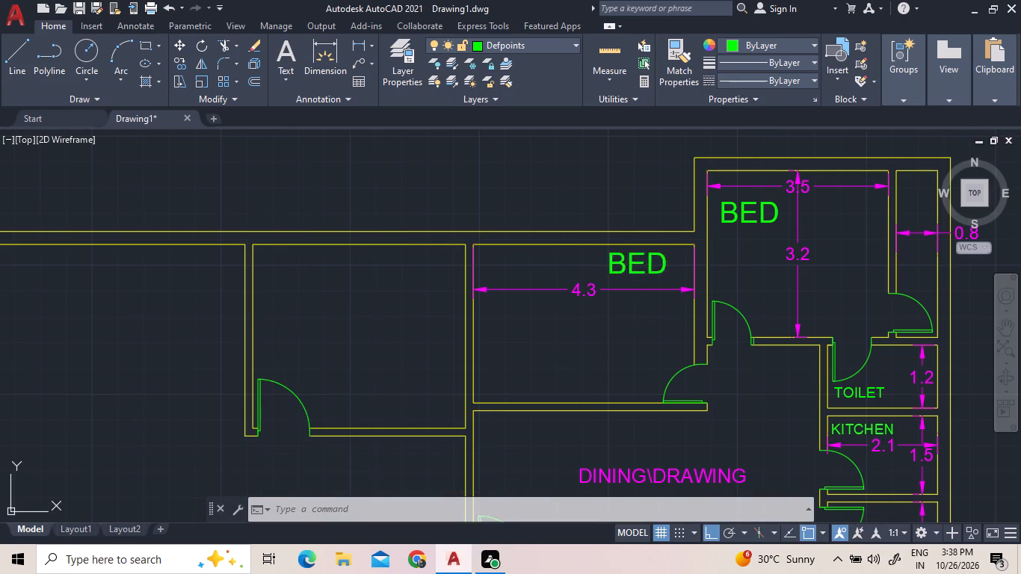
right_click(624, 265)
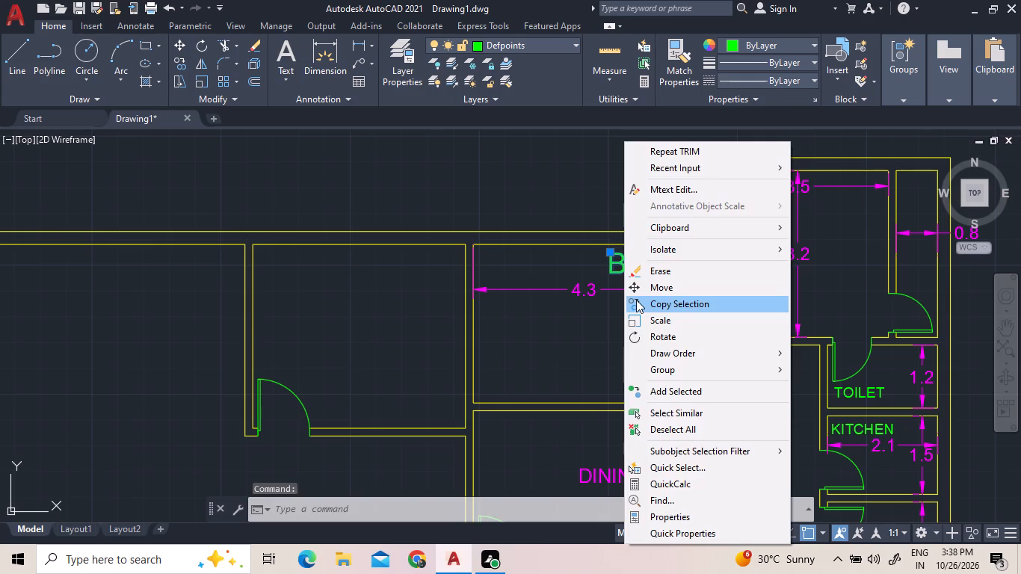
click(636, 300)
drag(636, 300, 632, 308)
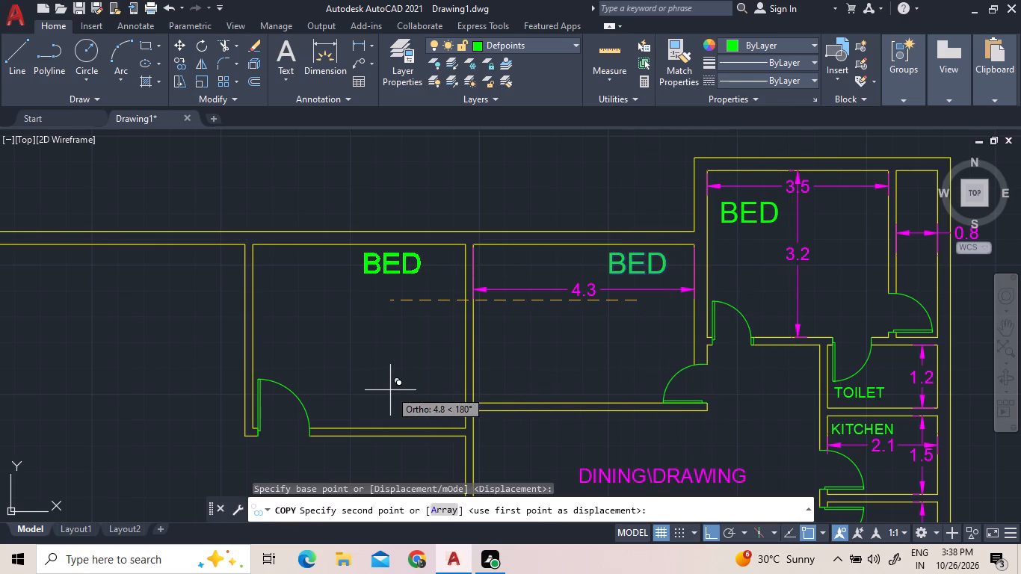
click(390, 390)
right_click(338, 181)
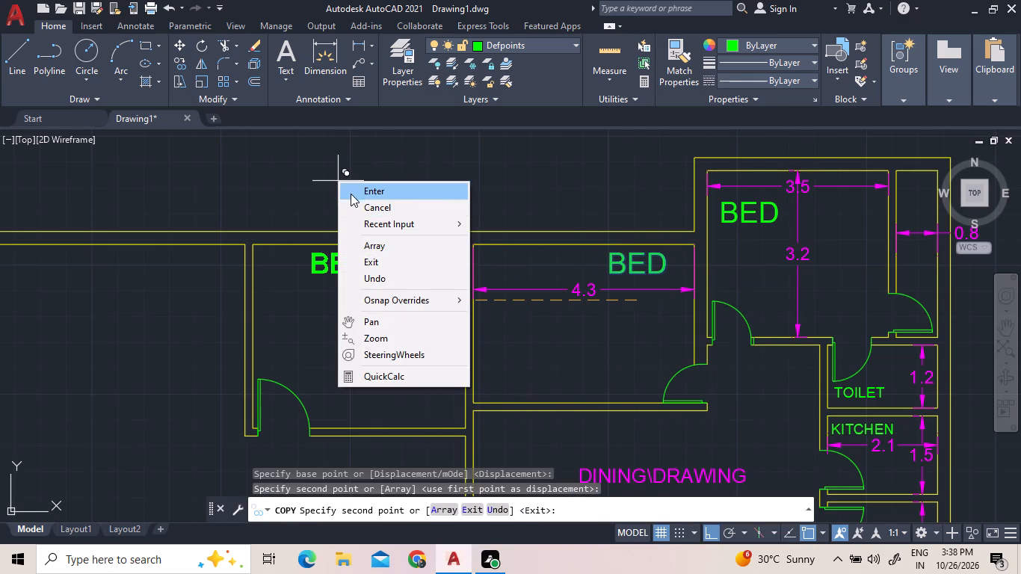
click(352, 191)
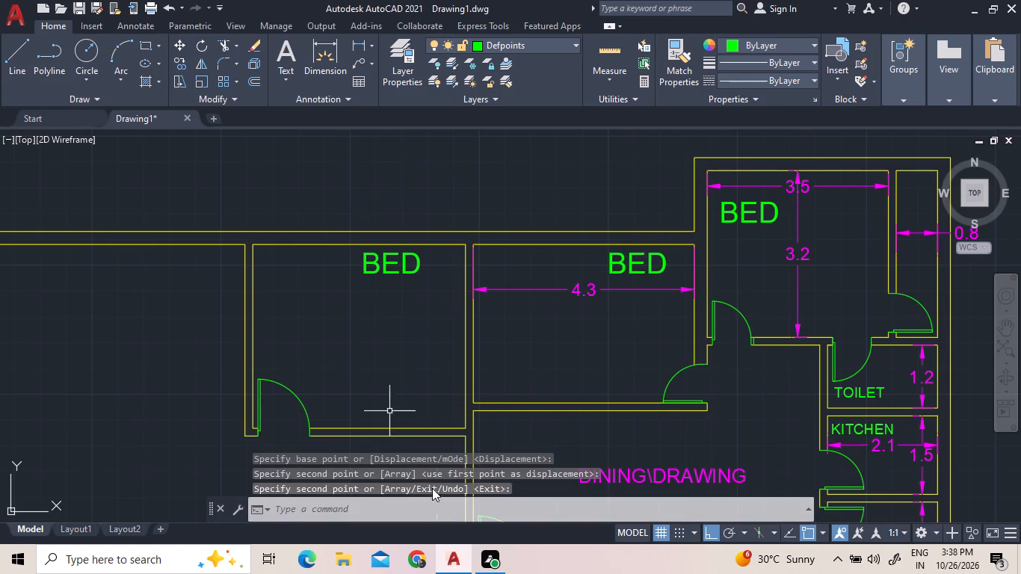
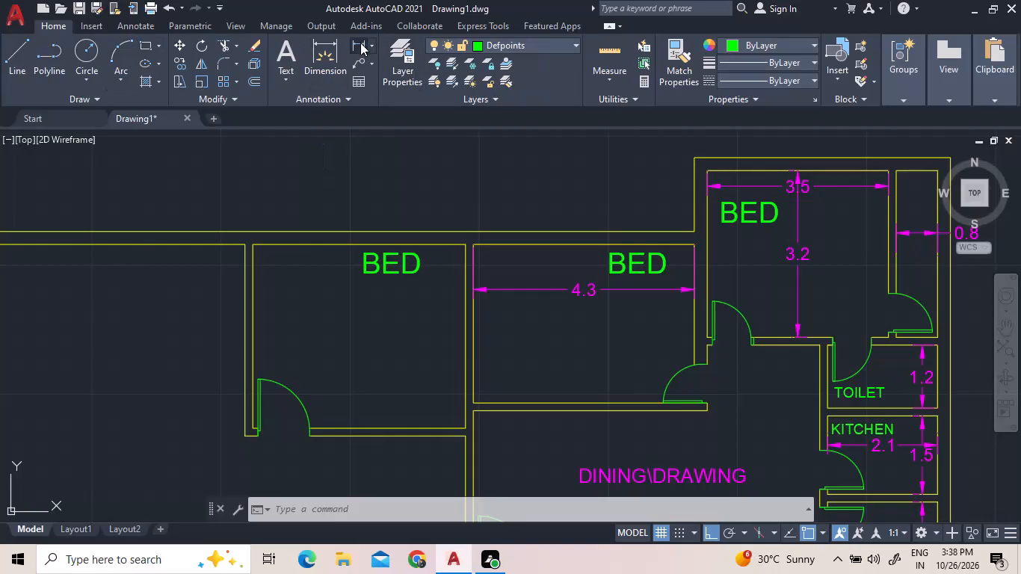
Add vertical and horizontal linear dimensions between the inner wall faces of the new left BED room, placing both inside the room.
click(360, 245)
click(357, 430)
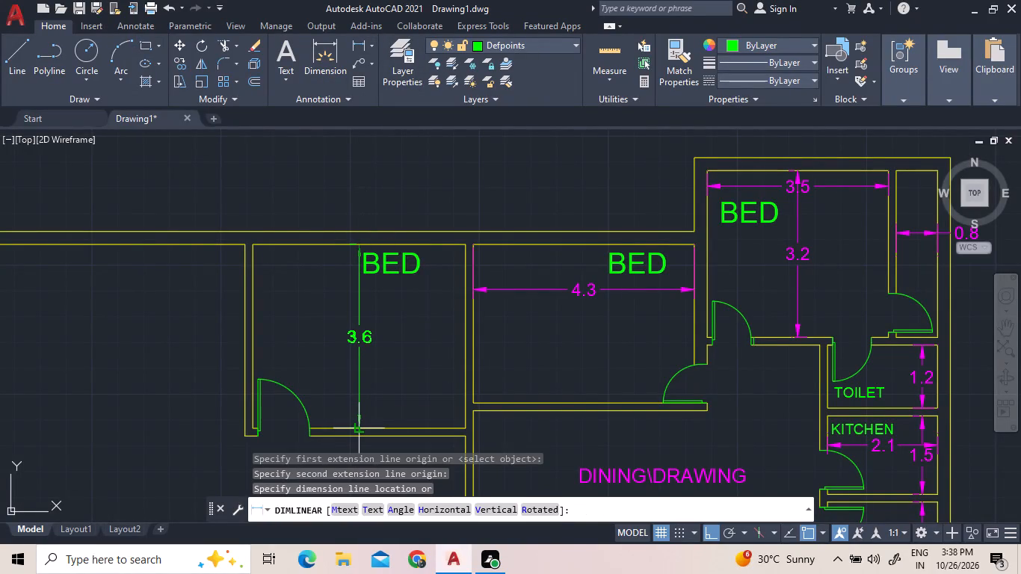
click(357, 430)
click(361, 358)
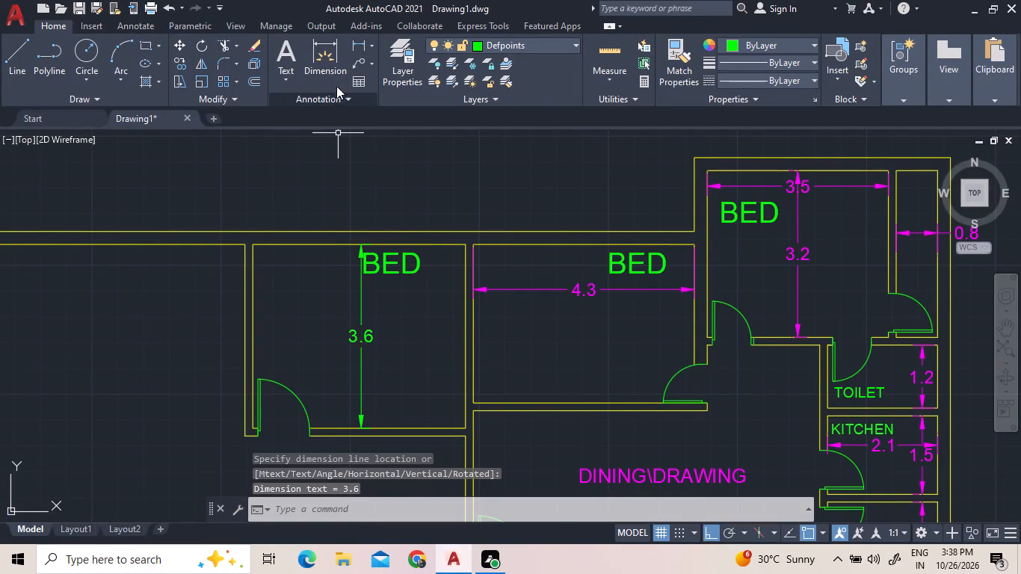
click(359, 44)
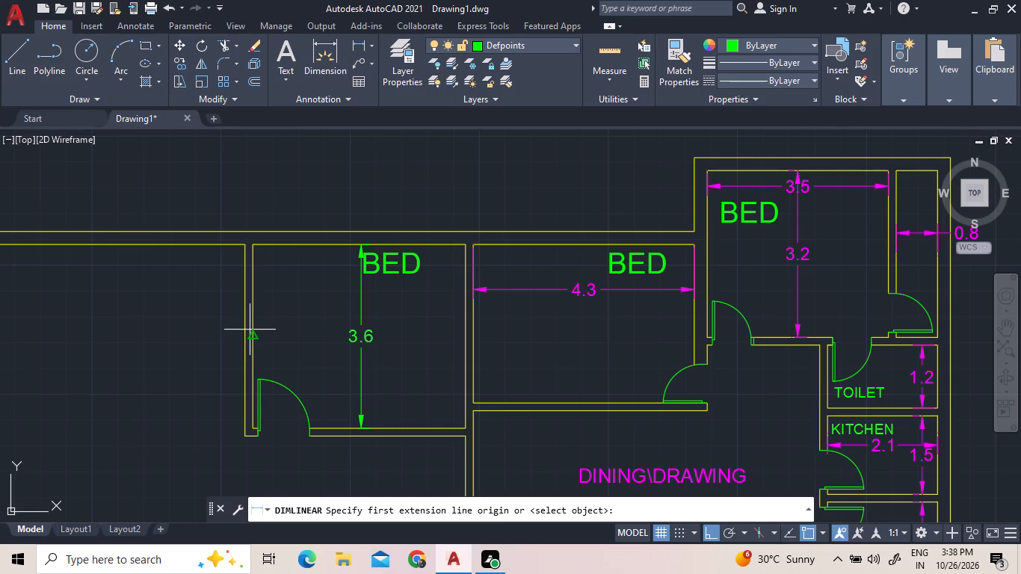
click(248, 336)
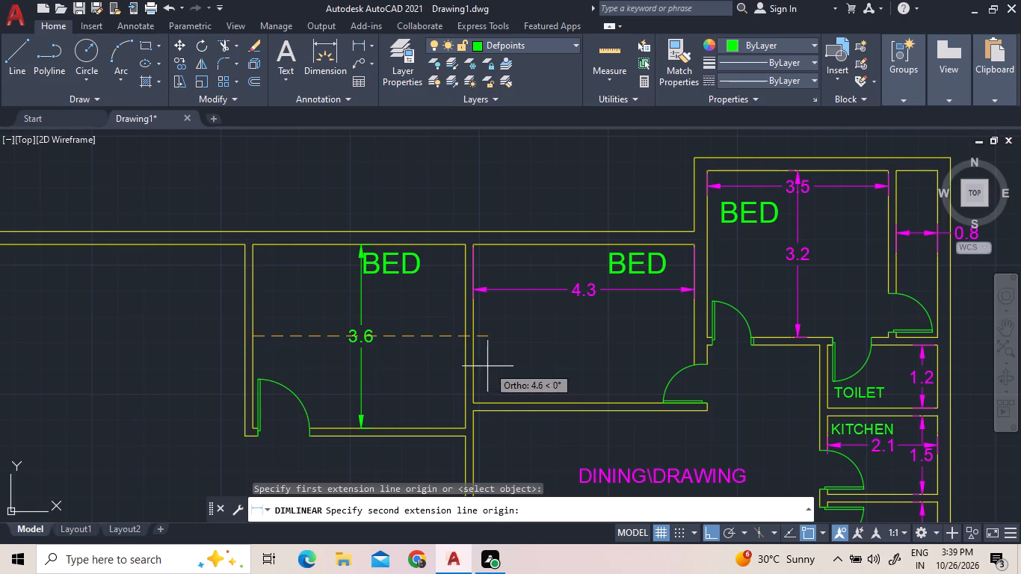
click(466, 339)
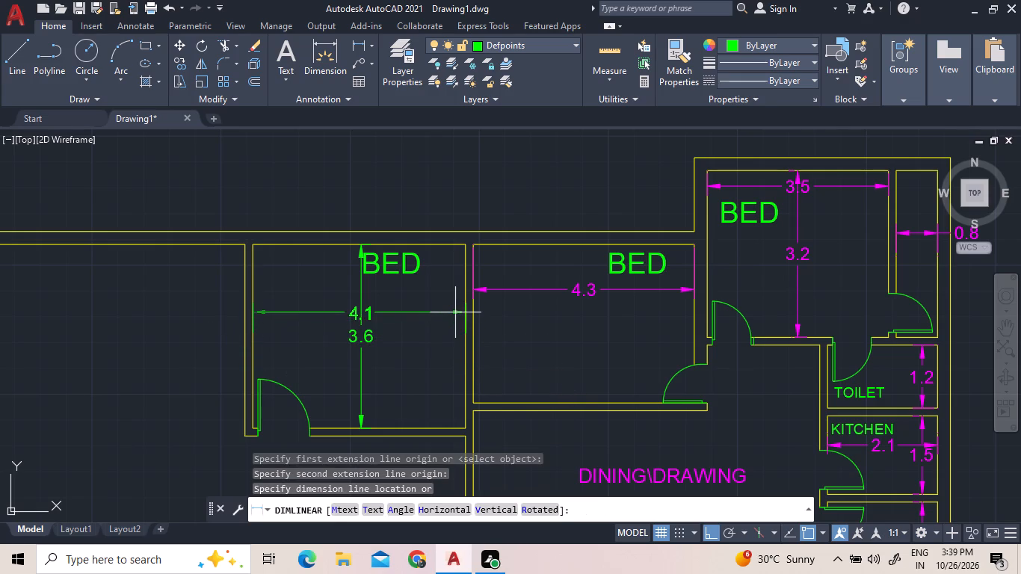
click(455, 312)
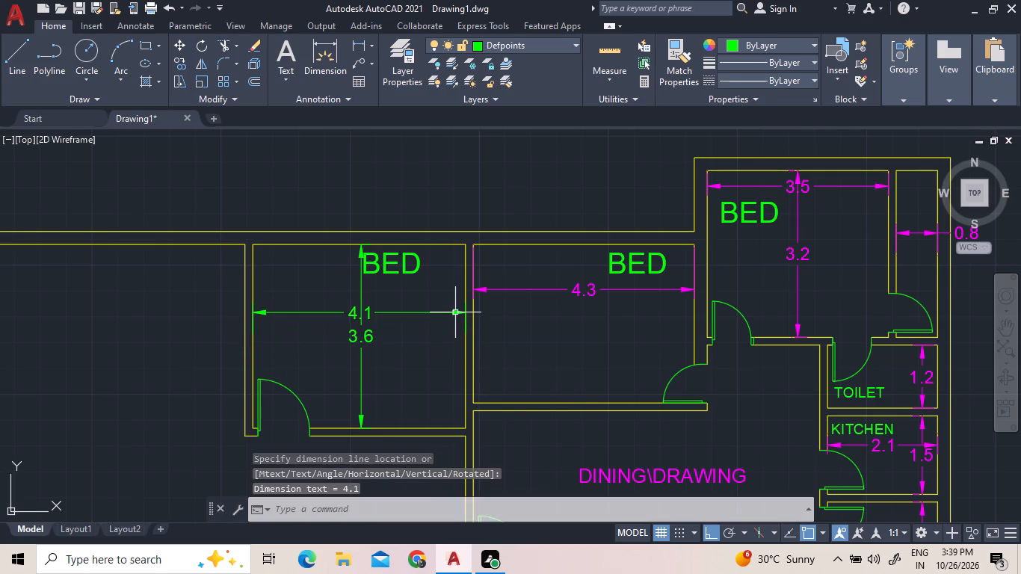
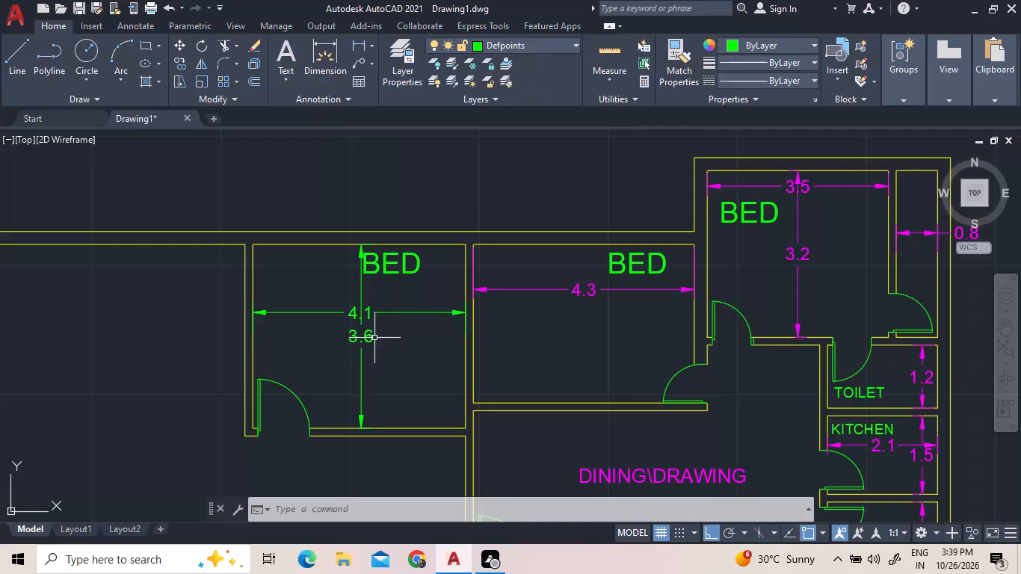
Move the horizontal and vertical dimensions of the leftmost BED room onto the DIMENSION layer, then clear the selection.
drag(381, 339, 384, 322)
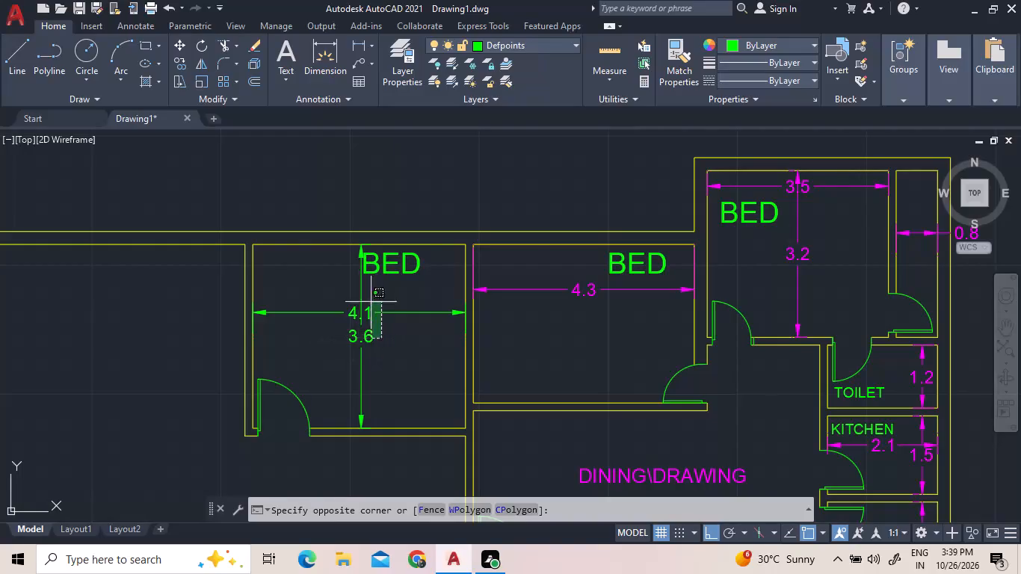
click(321, 289)
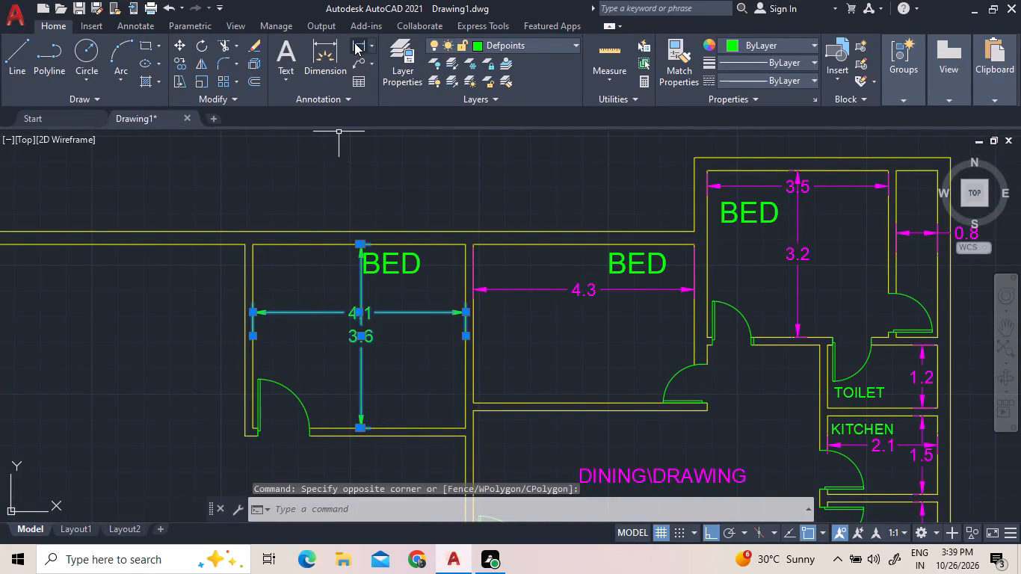
click(522, 42)
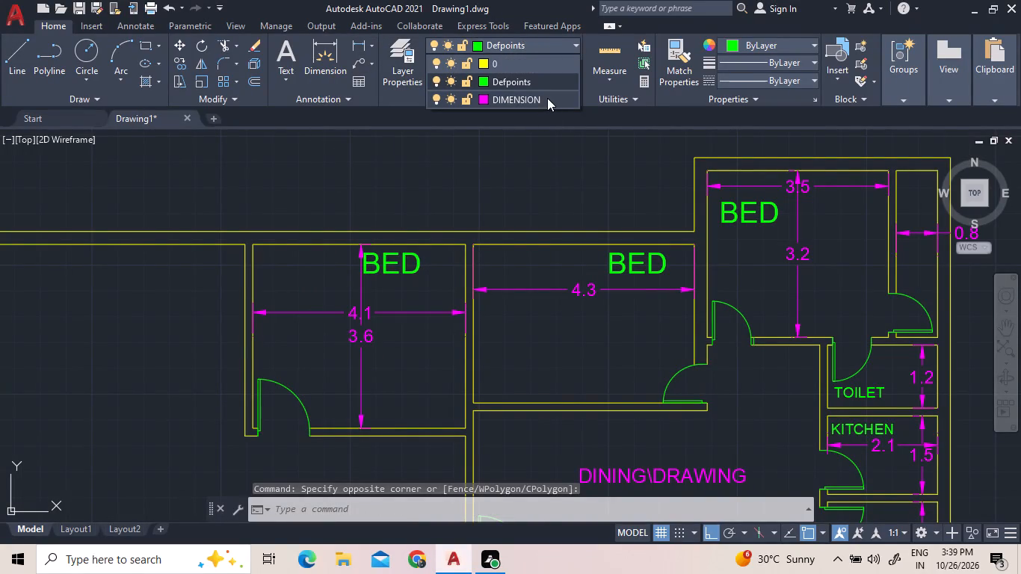
click(547, 98)
right_click(516, 156)
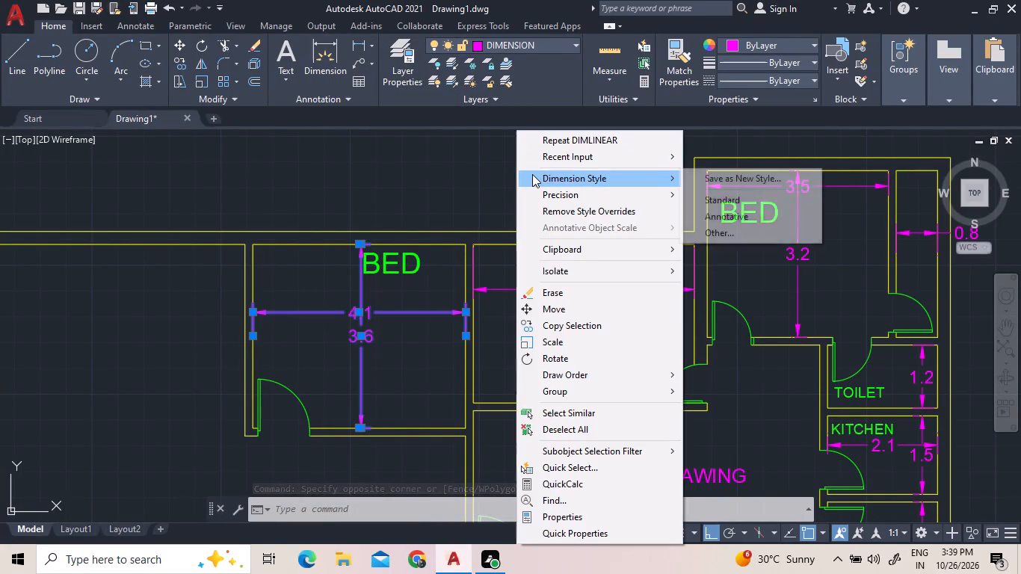
click(450, 172)
click(392, 184)
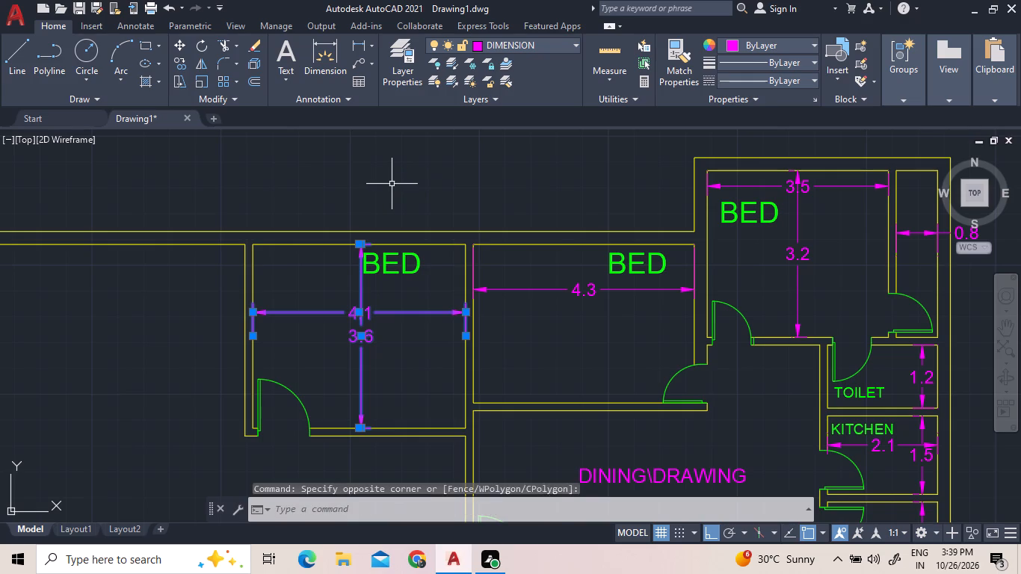
right_click(392, 184)
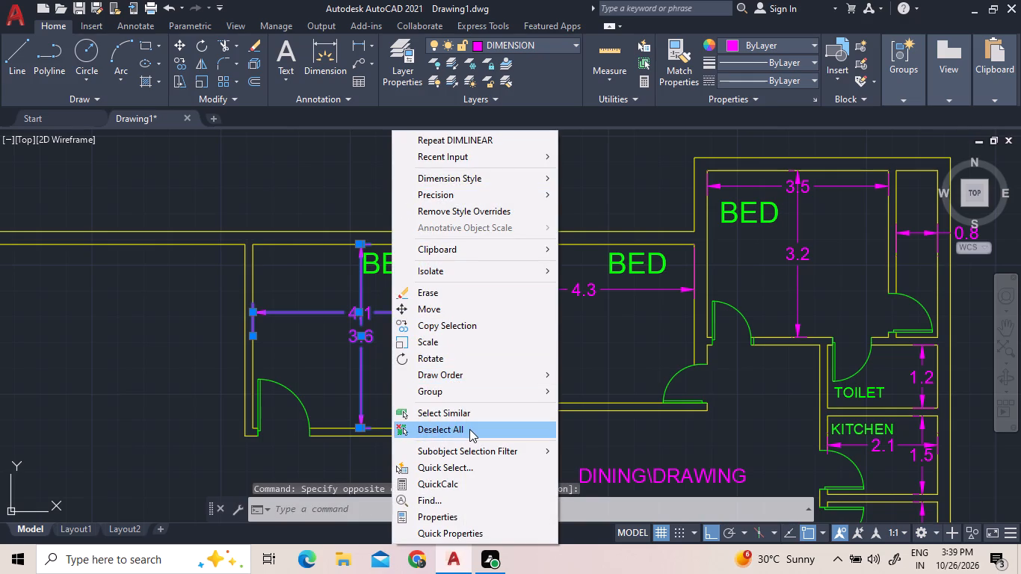
click(469, 429)
Offset the outer line of the leftmost BED room's left wall 1.22 to the left.
scroll(265, 248, down, 2)
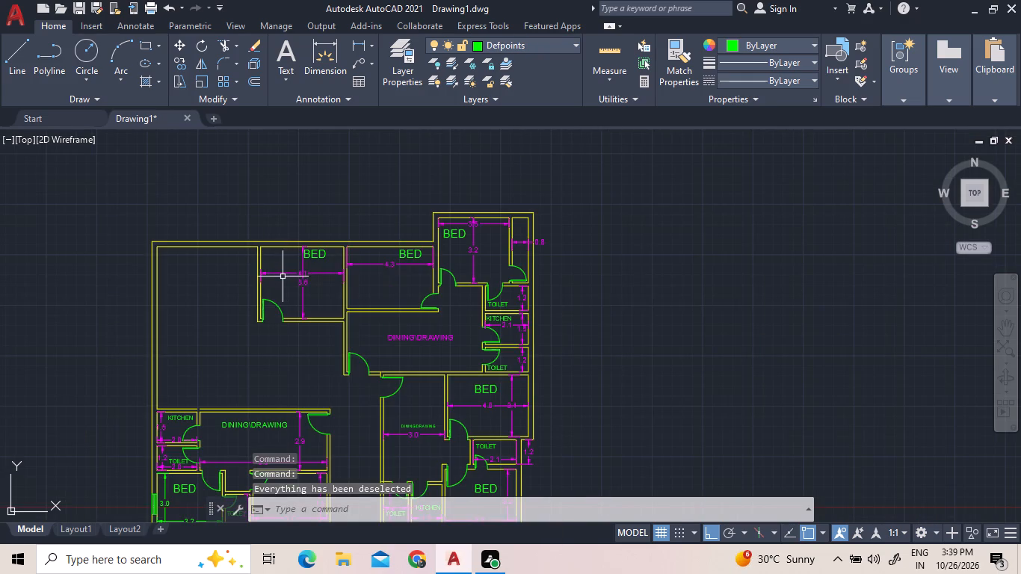
middle_drag(254, 295, 297, 330)
scroll(292, 301, up, 1)
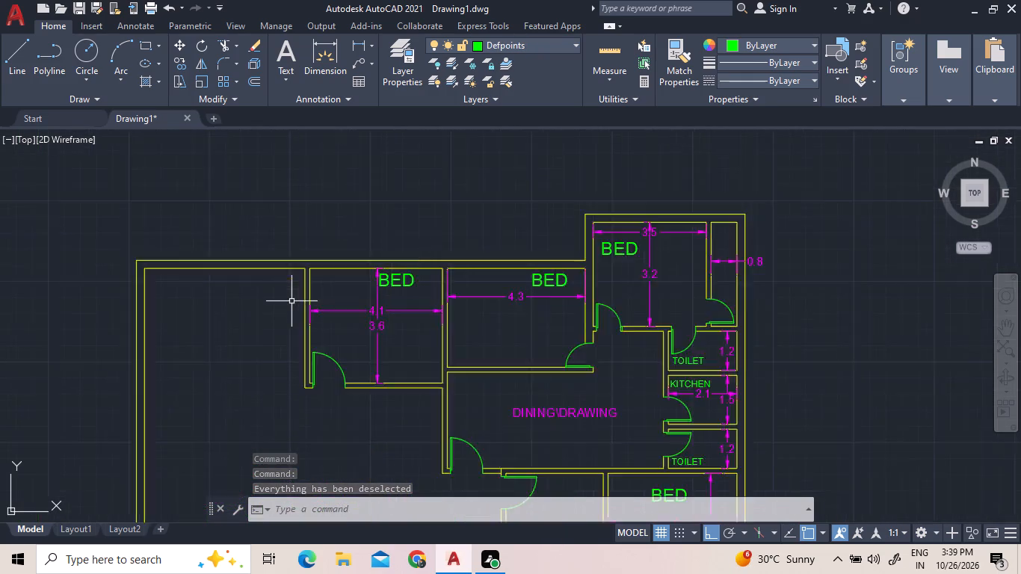
scroll(292, 301, up, 1)
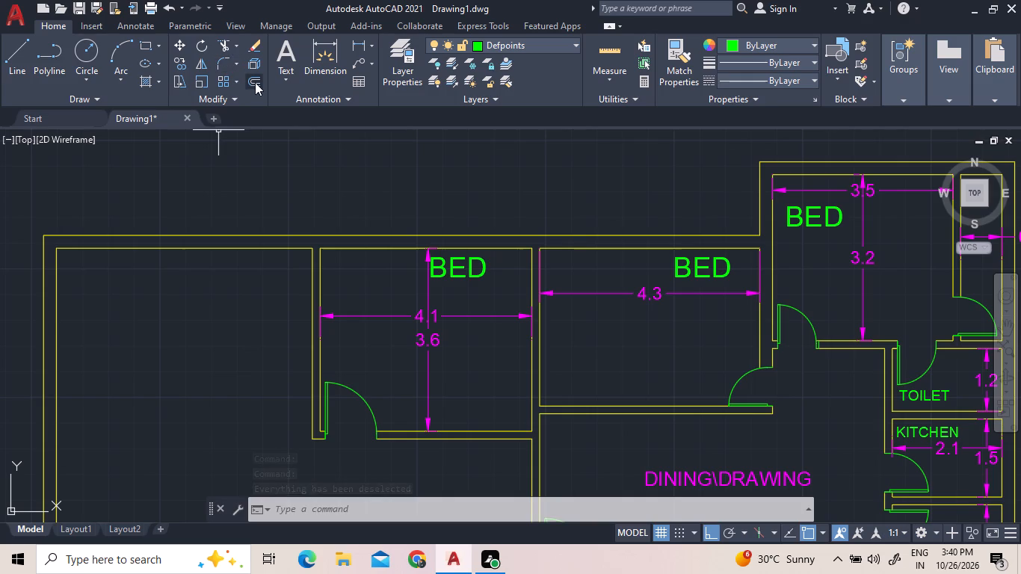
click(255, 82)
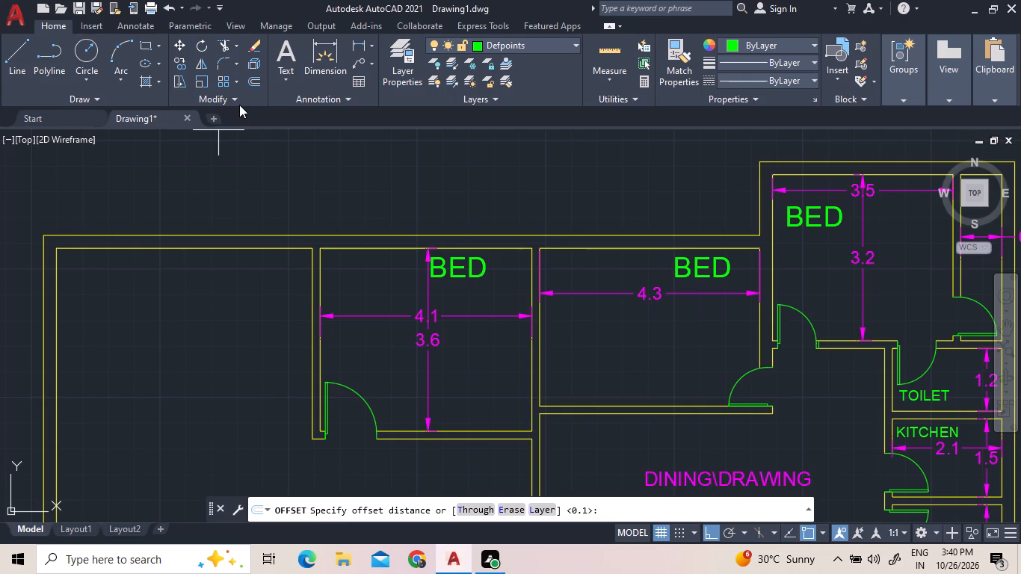
key(1)
text(22)
key(BackSpace)
key(BackSpace)
text(.22)
key(Return)
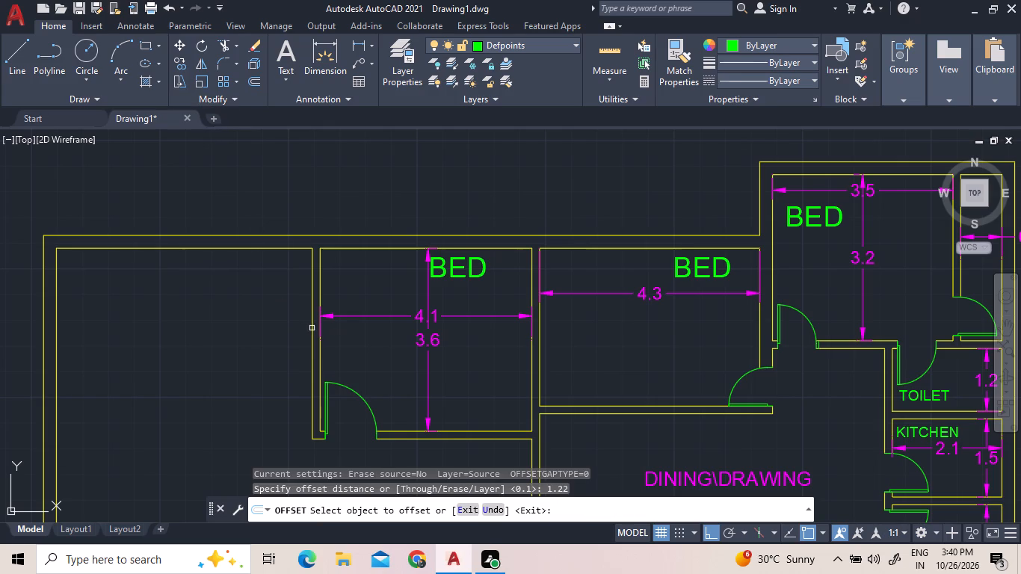
click(312, 328)
click(226, 311)
Offset the new vertical line 0.15 to the left to form the wall thickness.
click(255, 87)
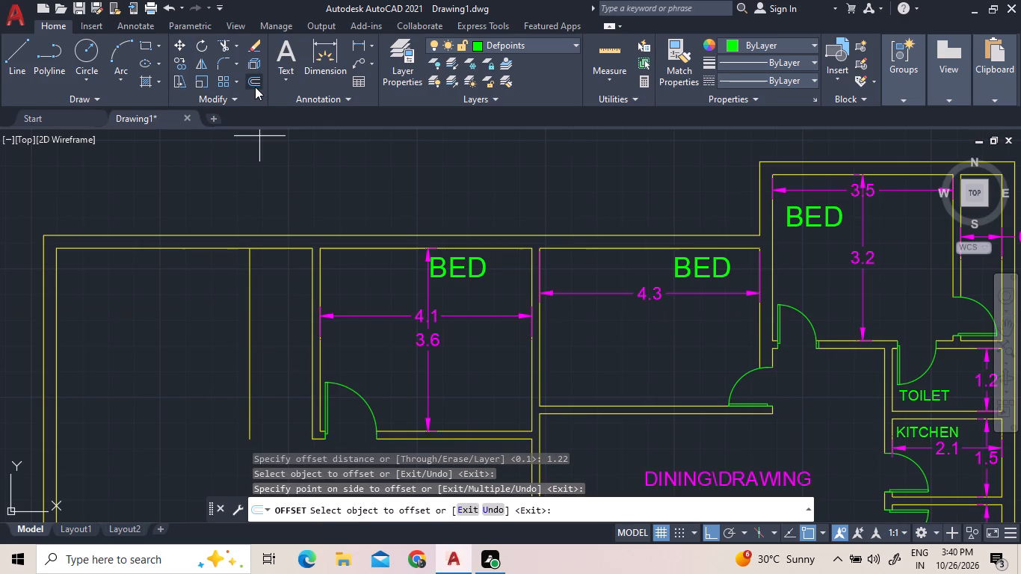
text(0.)
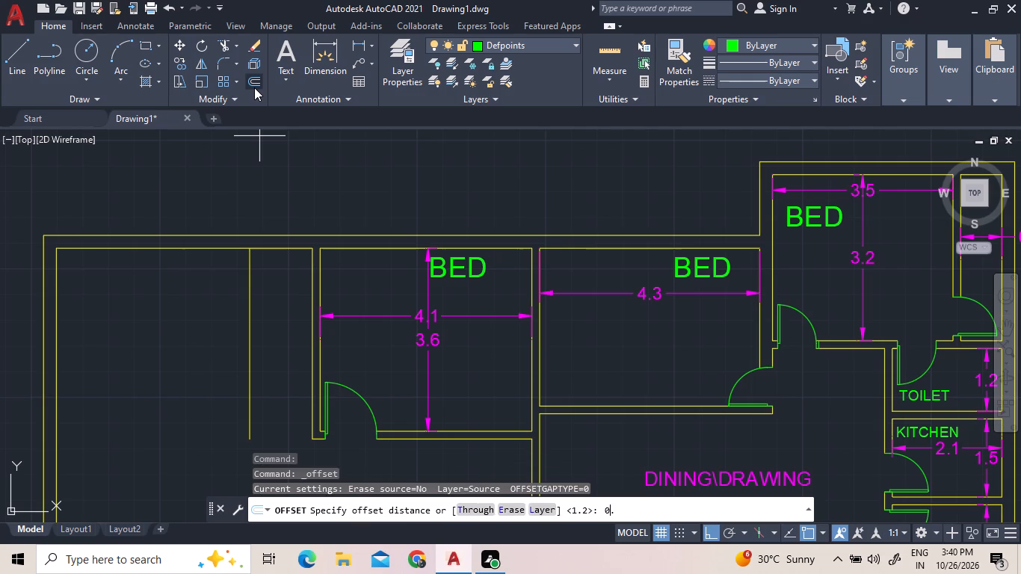
text(15)
key(Return)
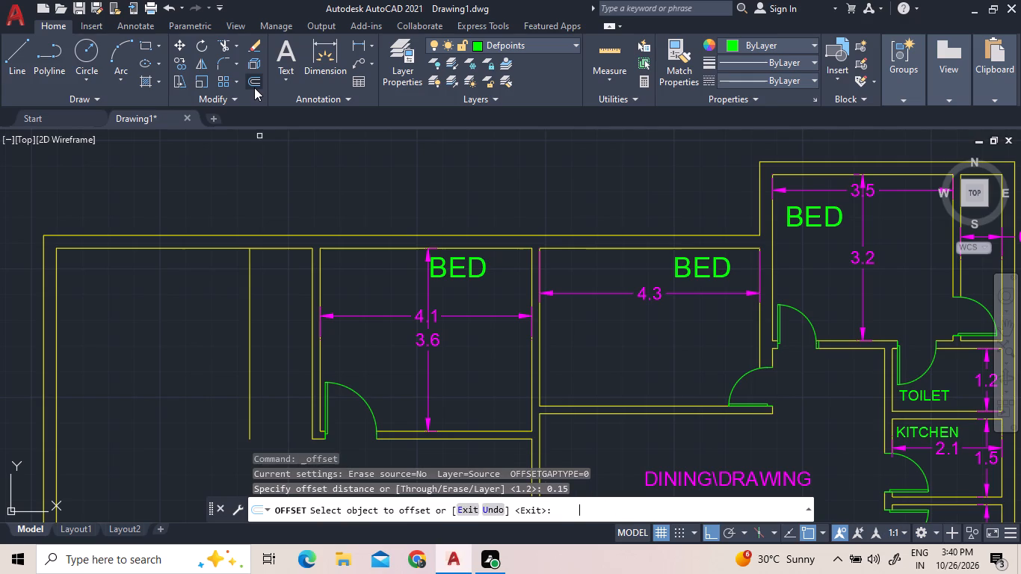
click(250, 272)
click(186, 275)
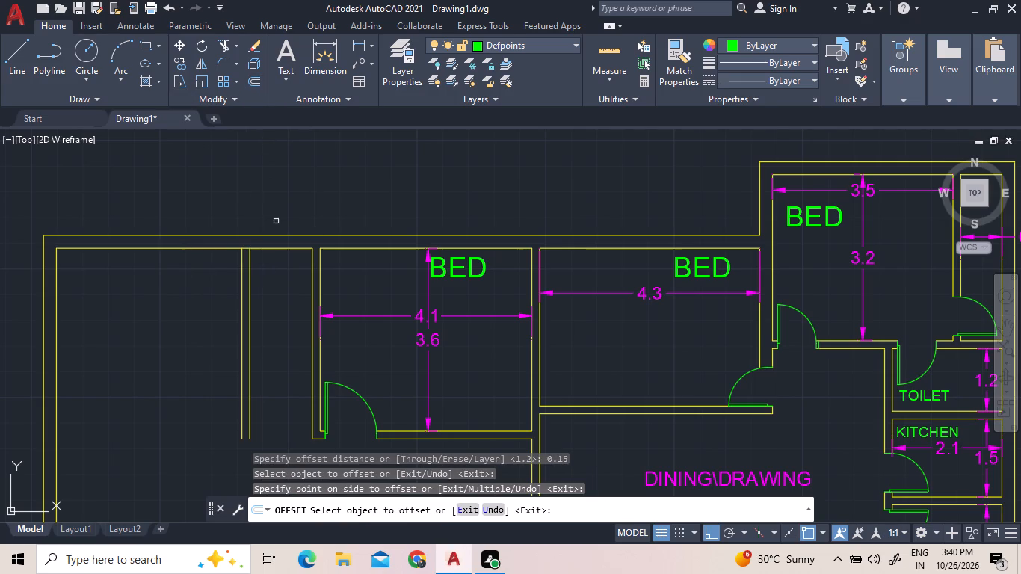
Trim the inner top wall line between the two faces of the new vertical wall.
click(226, 39)
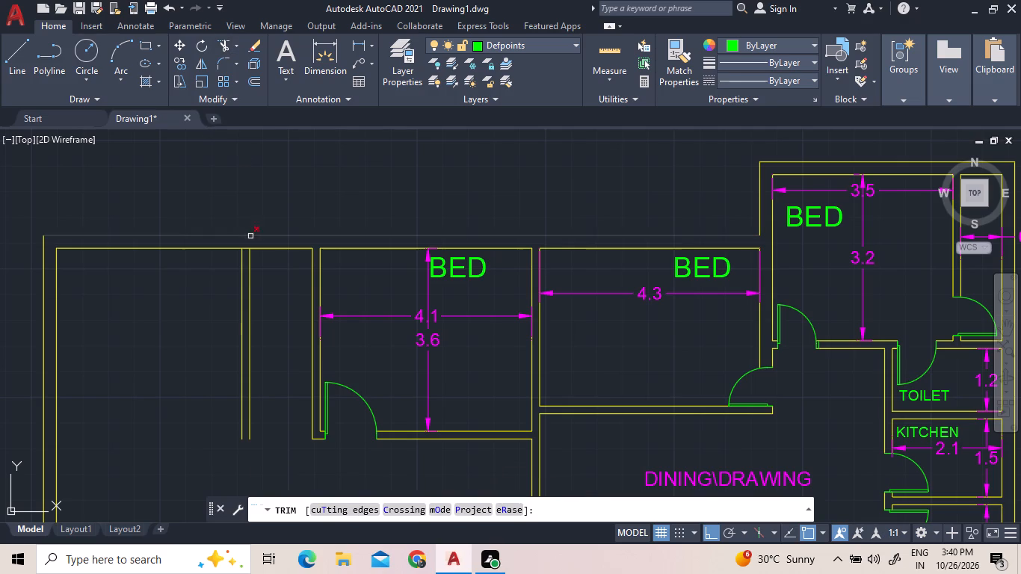
click(246, 250)
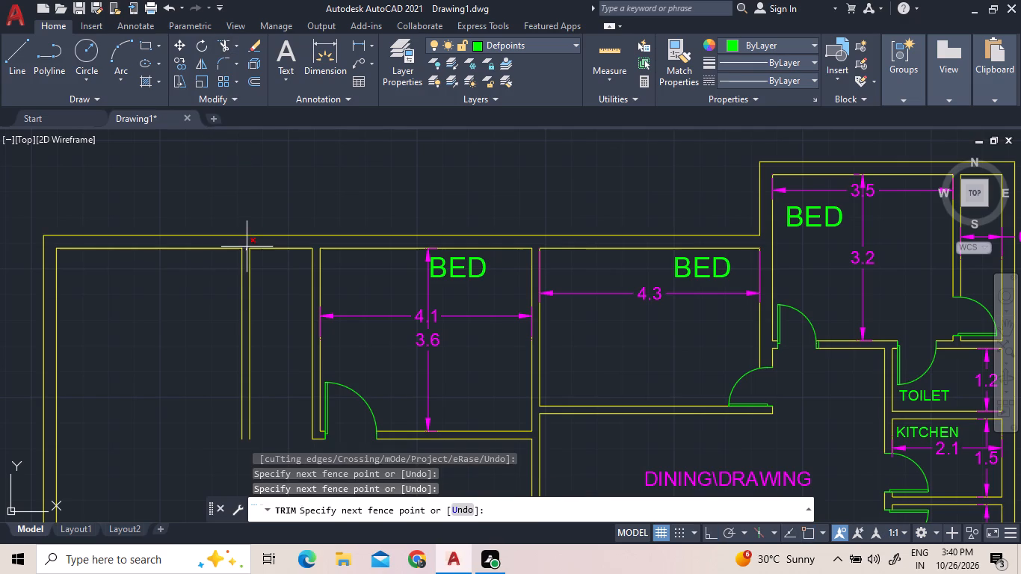
click(247, 247)
Offset the short inner top wall line of the new narrow space 2.0 downward.
click(254, 79)
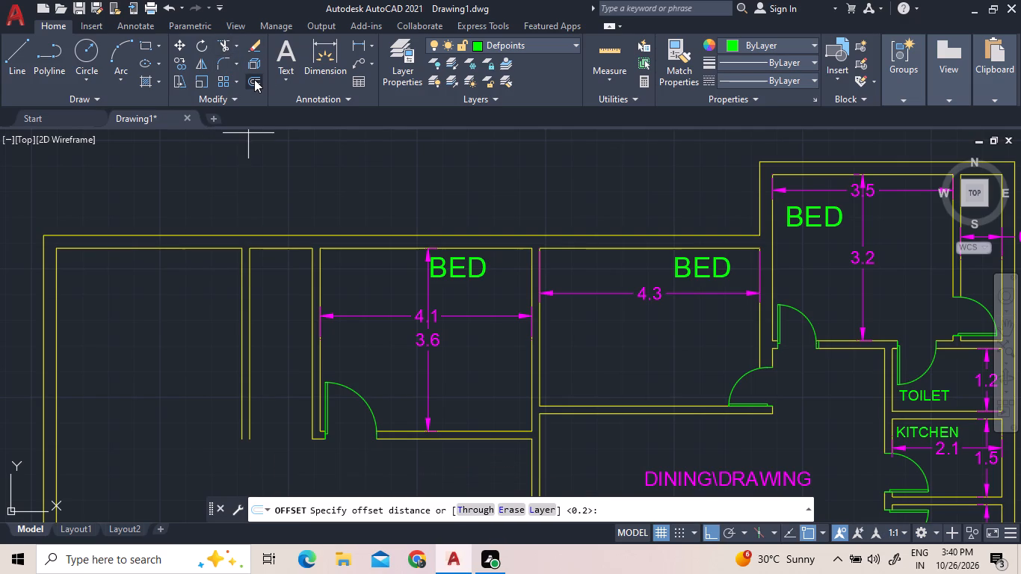
text(2.0)
key(Return)
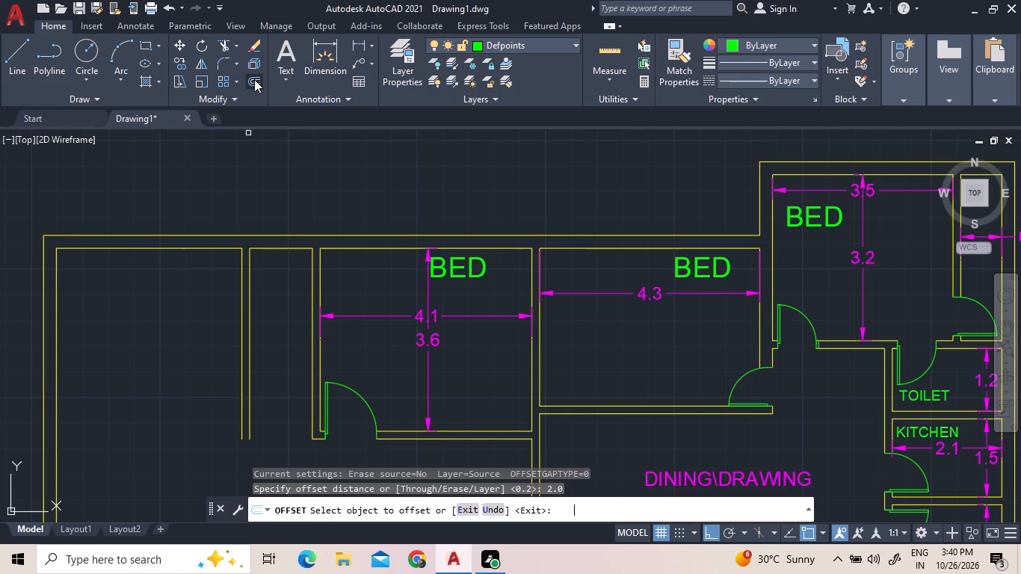
click(274, 250)
click(271, 317)
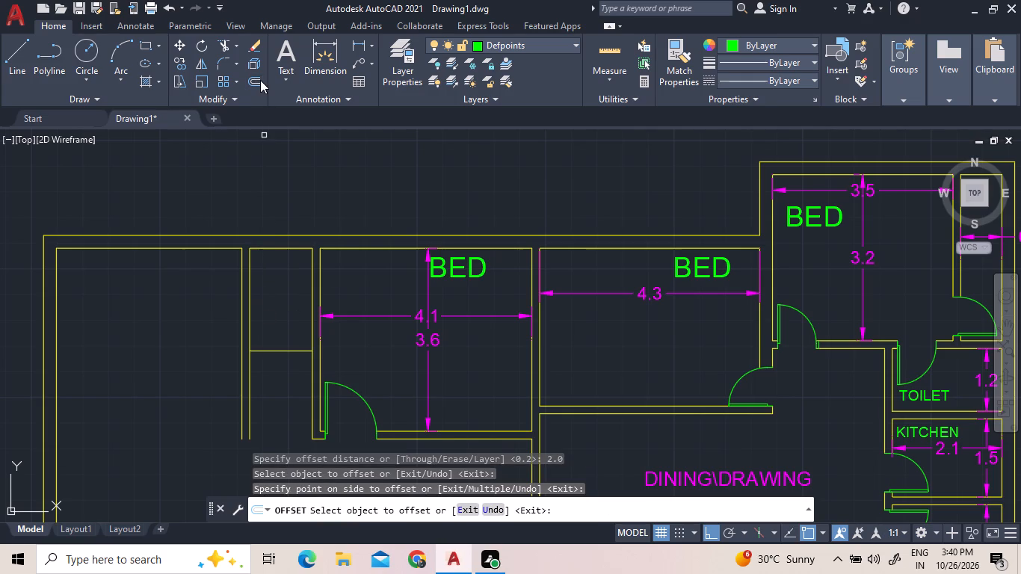
Offset the new horizontal line of the narrow space 0.15 downward to form its bottom wall.
click(260, 80)
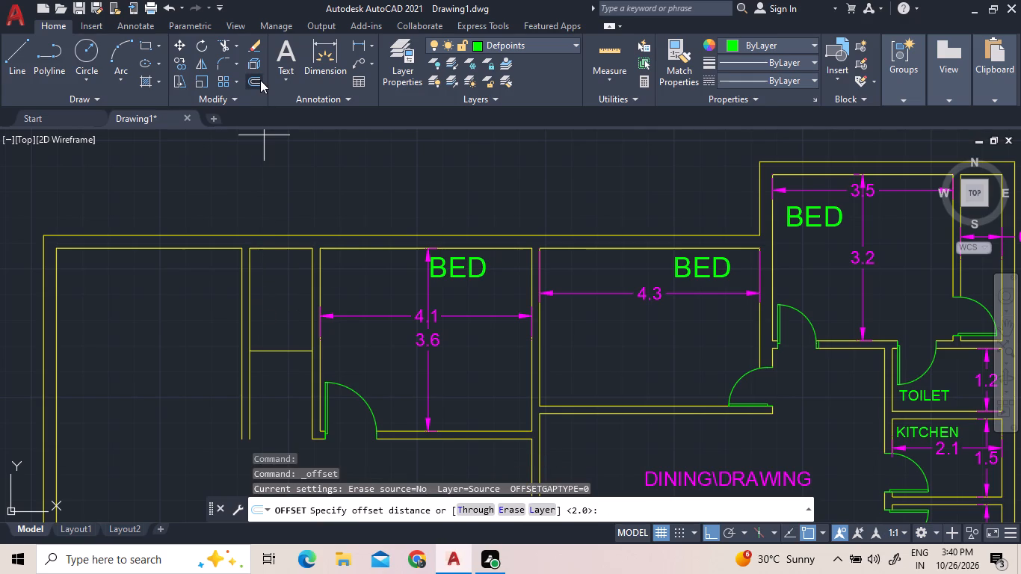
key(1)
key(BackSpace)
text(0.15)
key(Return)
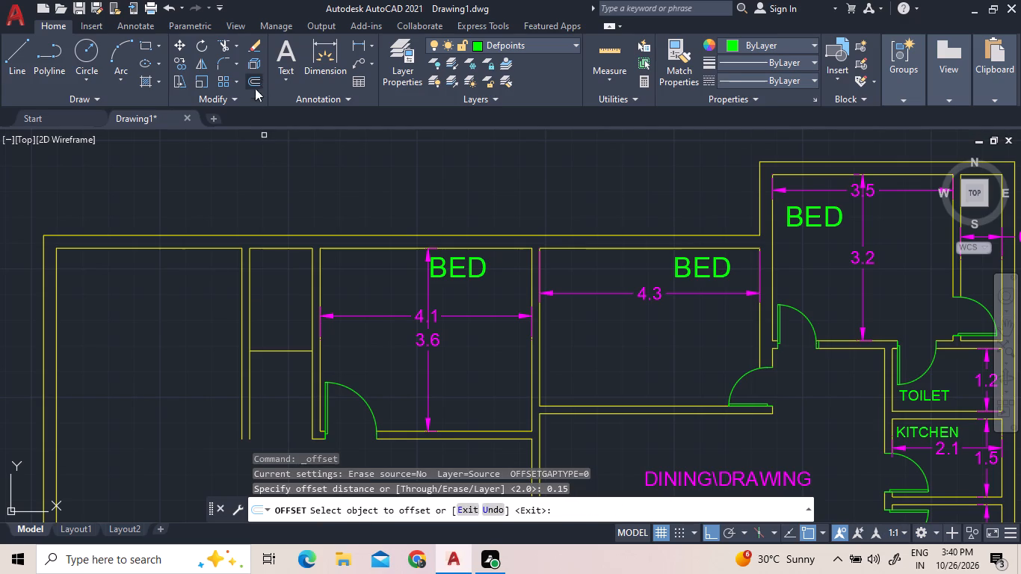
click(280, 350)
click(279, 381)
right_click(284, 342)
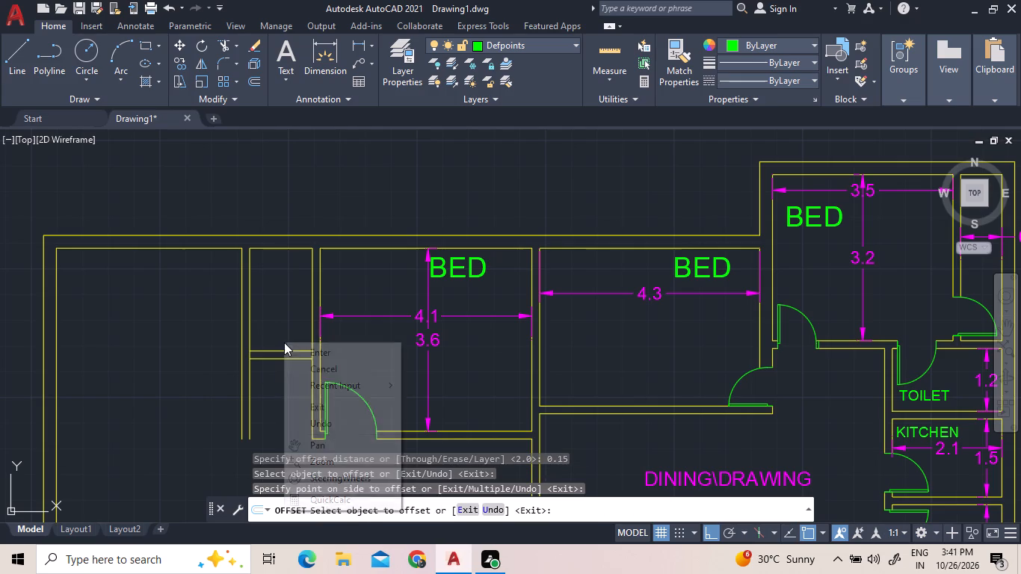
click(325, 352)
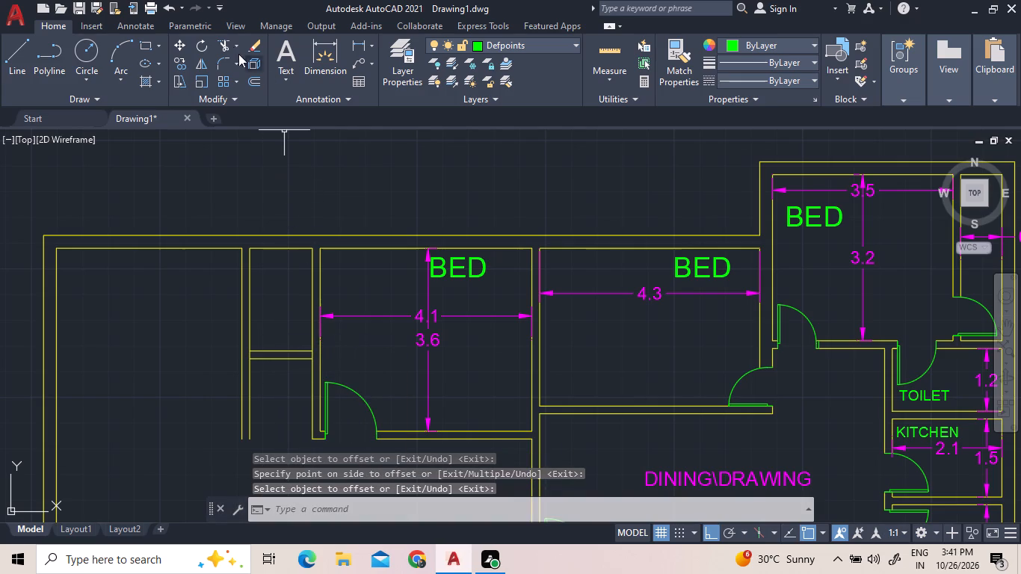
Trim the vertical wall lines between the two faces of the narrow space's bottom wall at both ends.
click(226, 43)
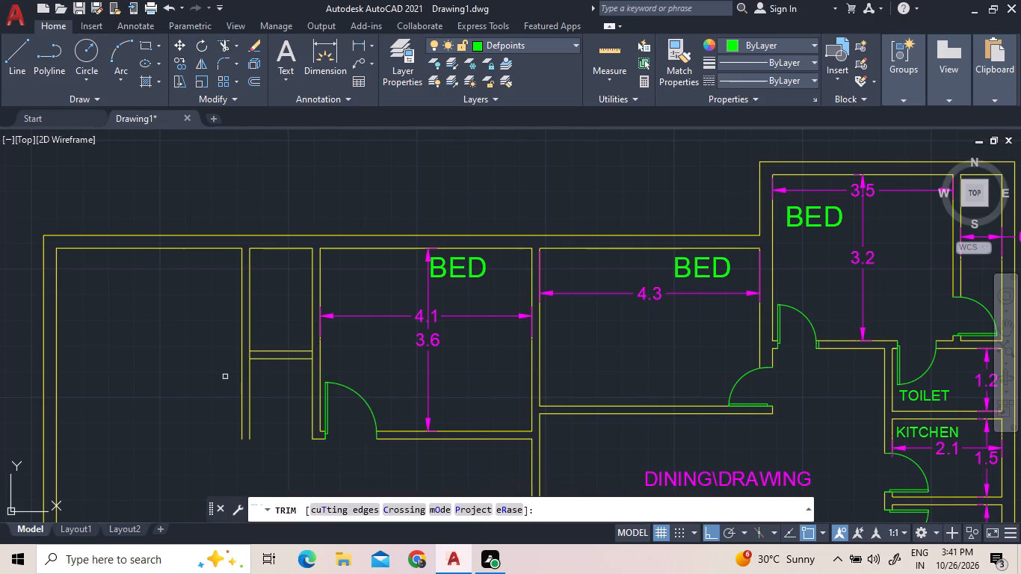
click(253, 355)
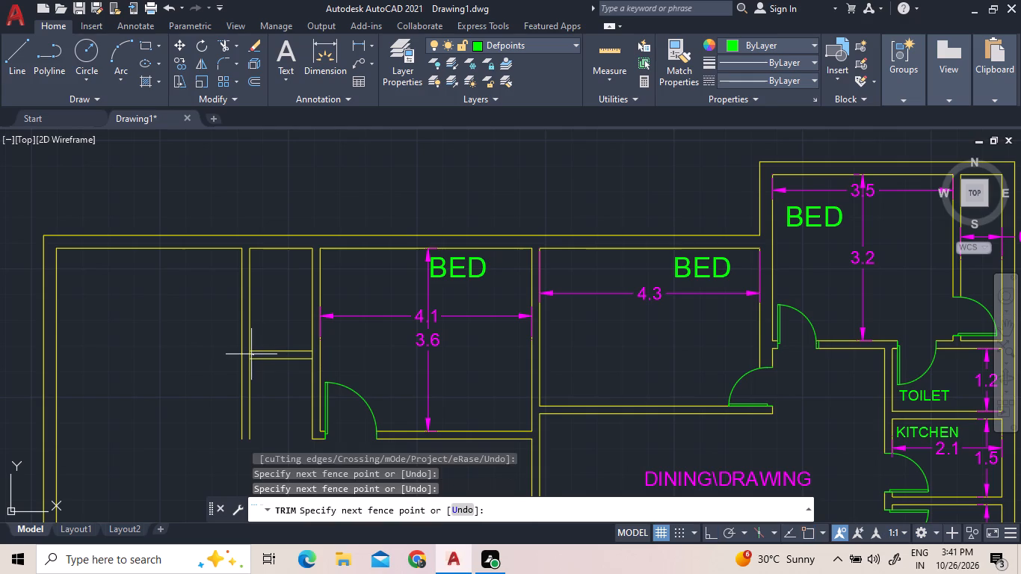
click(247, 354)
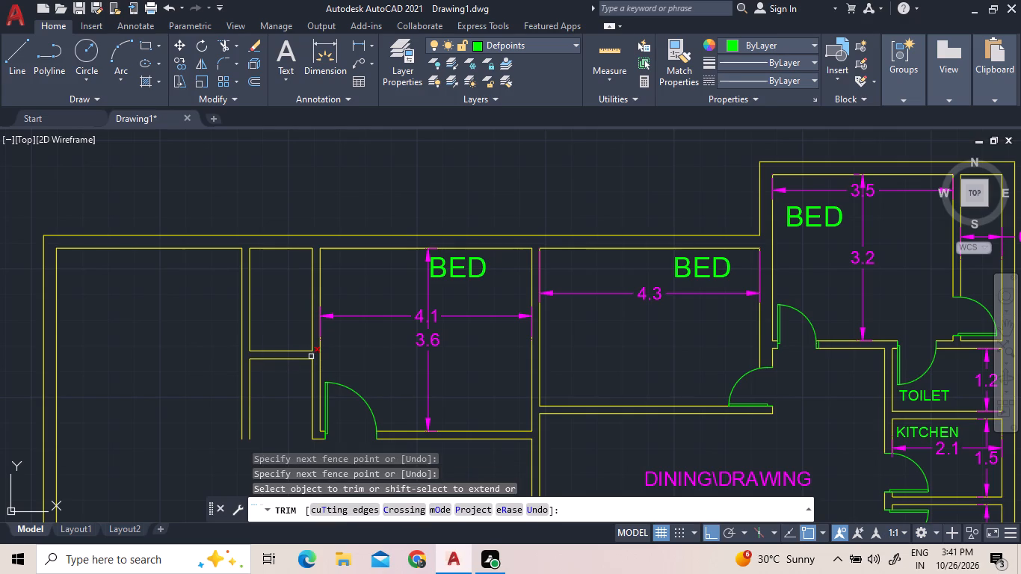
click(311, 357)
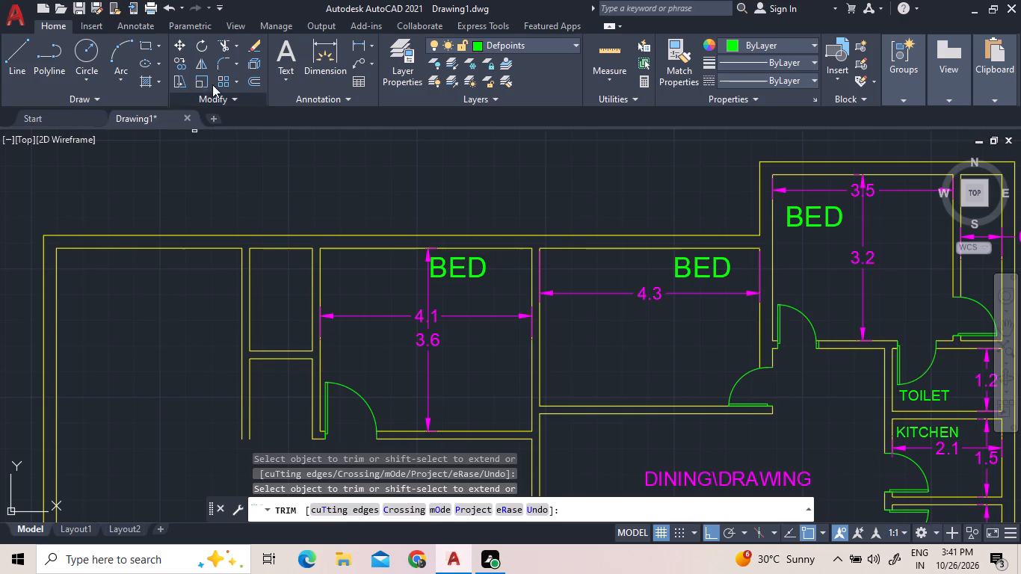
Extend the lower line of the narrow space's bottom wall to the outer face of its left wall.
click(235, 44)
click(241, 96)
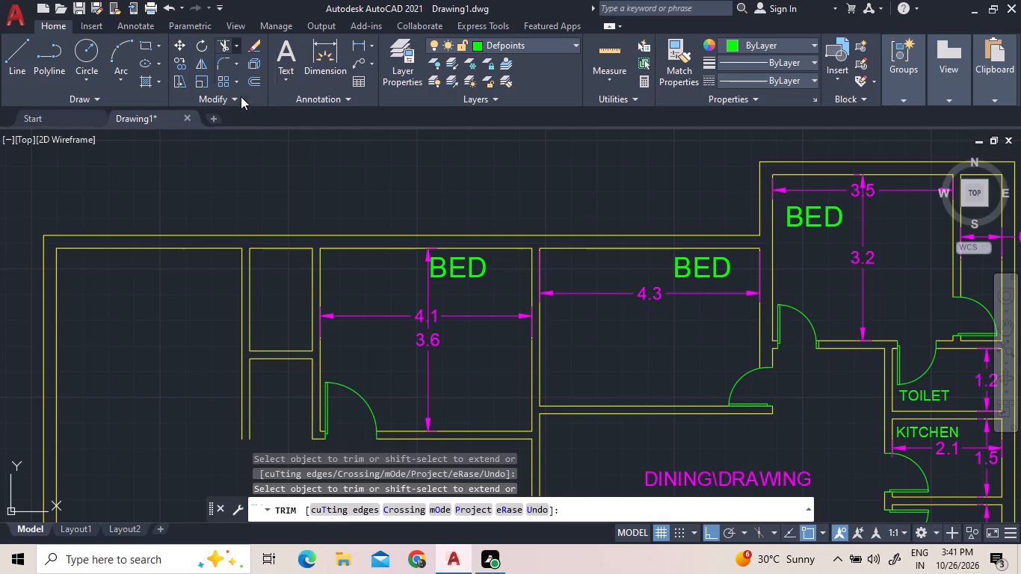
click(277, 359)
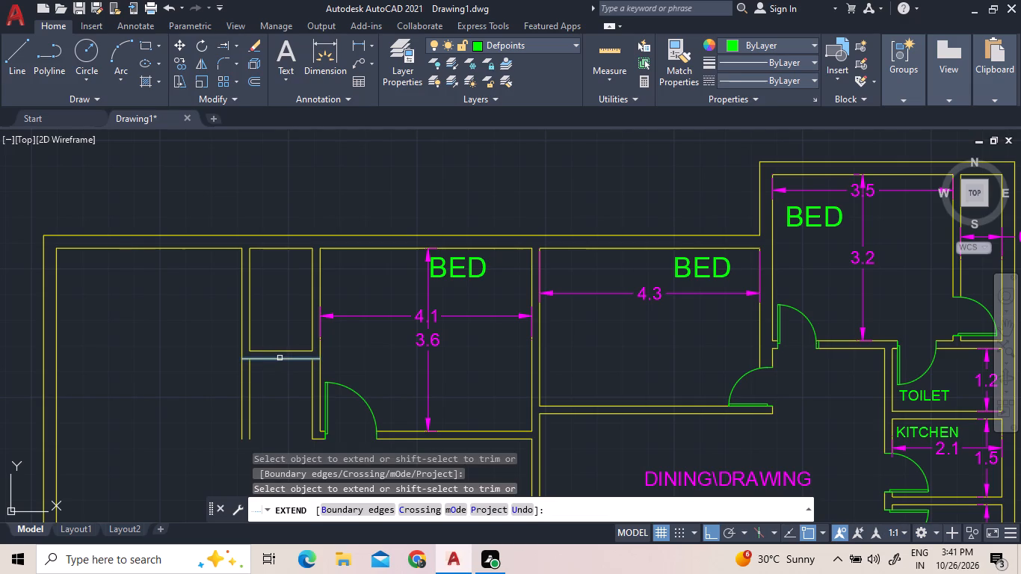
right_click(277, 333)
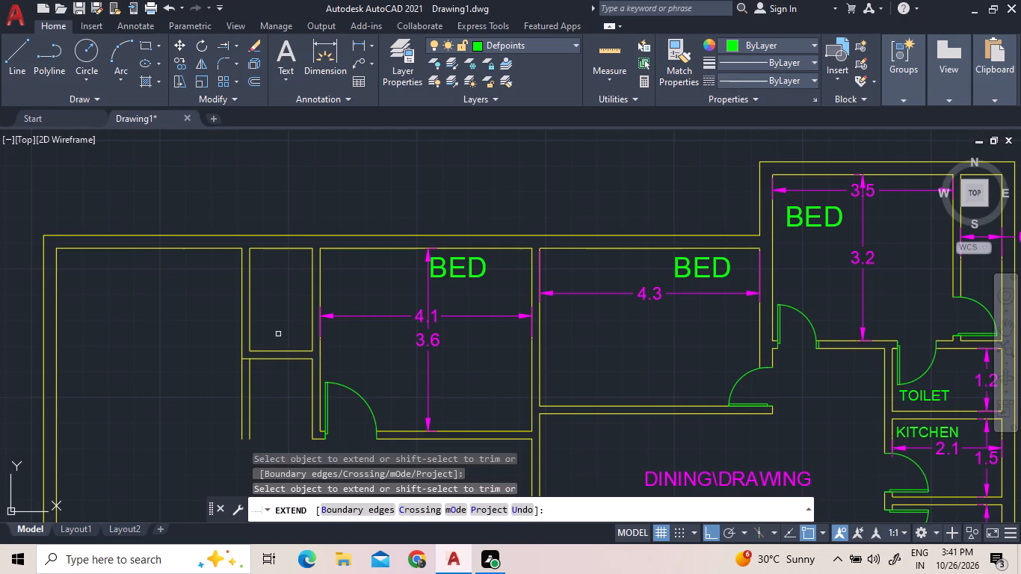
click(289, 336)
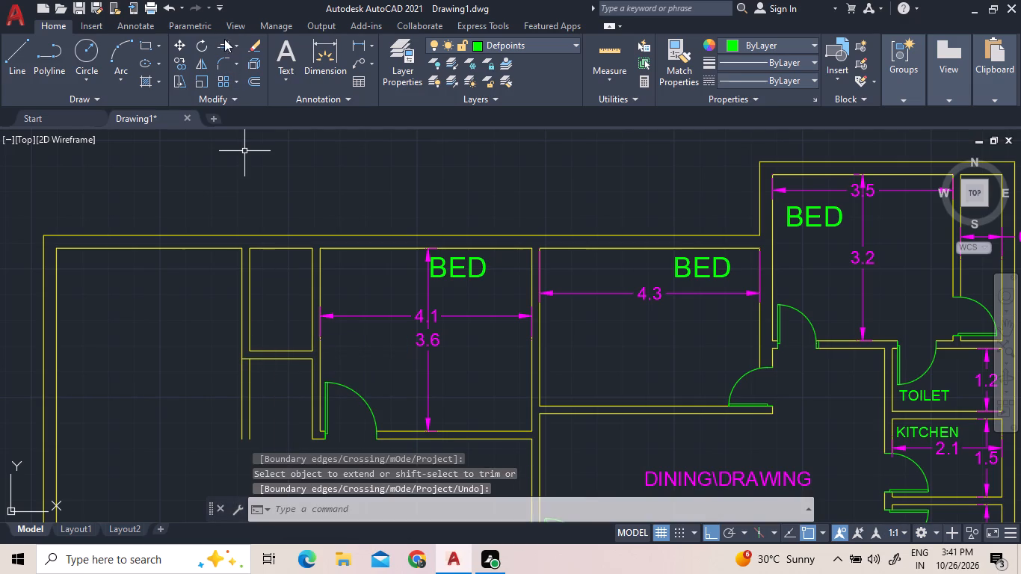
Trim away both left wall lines of the narrow space where they run below its bottom wall.
click(234, 49)
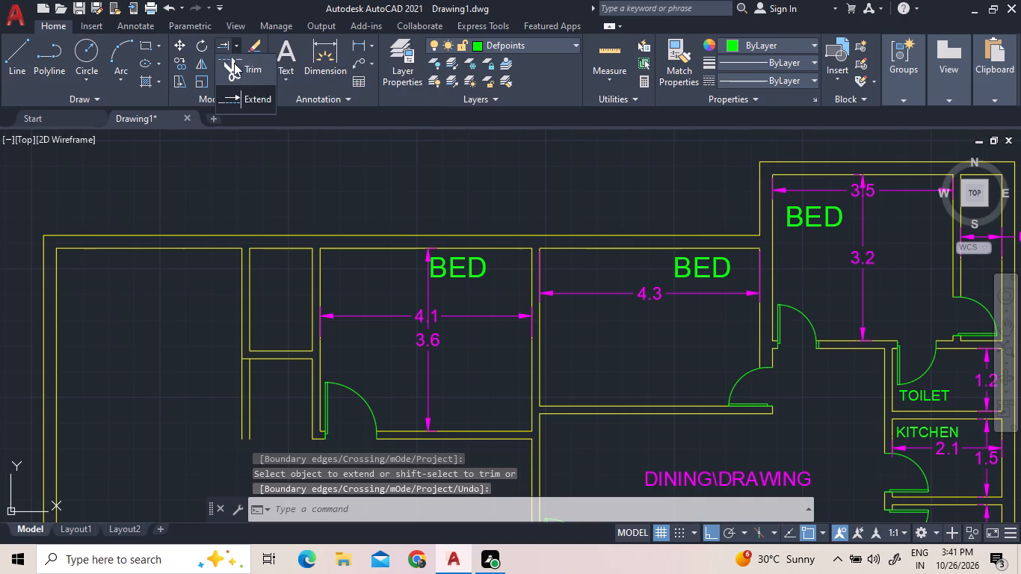
click(234, 65)
click(246, 433)
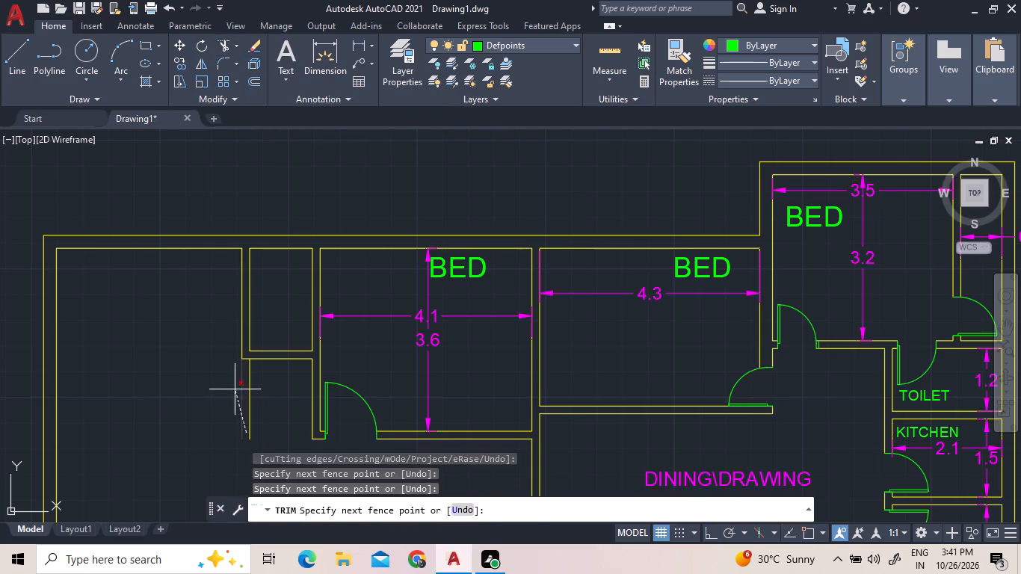
double_click(235, 389)
click(259, 401)
click(232, 395)
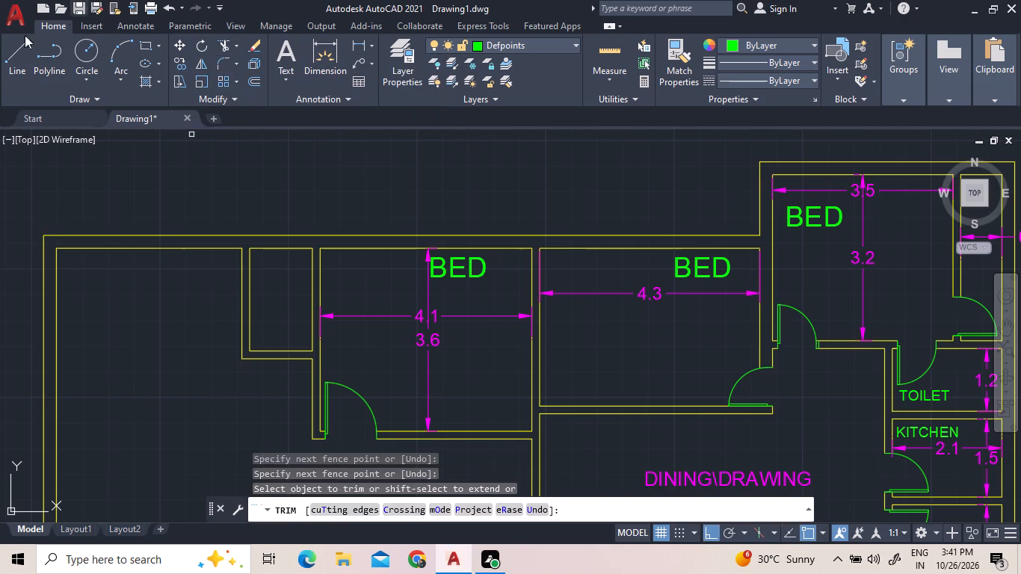
Draw a short line across the narrow space's left wall, from its inner bottom-left corner to the wall's outer face.
click(4, 66)
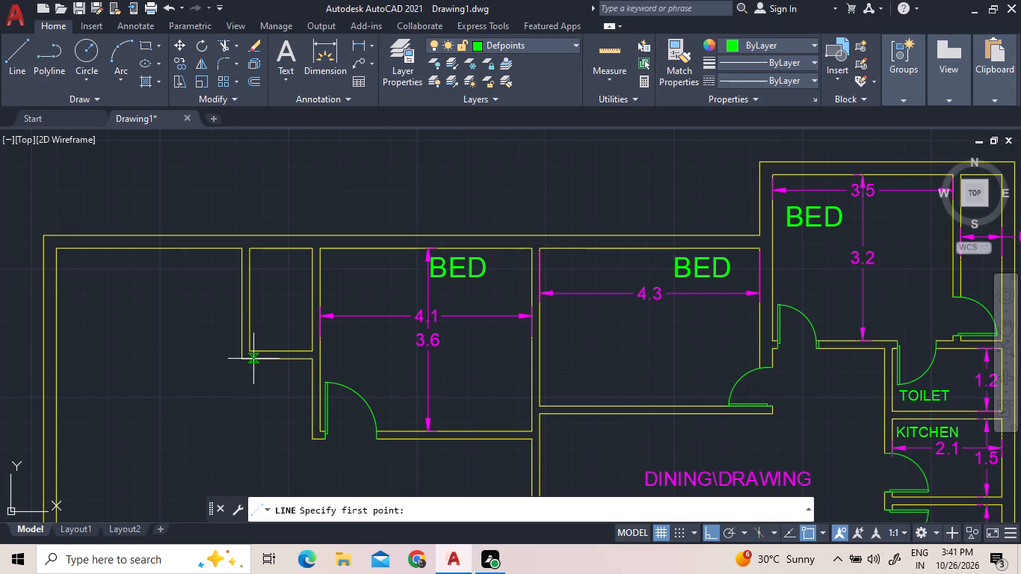
scroll(254, 357, up, 1)
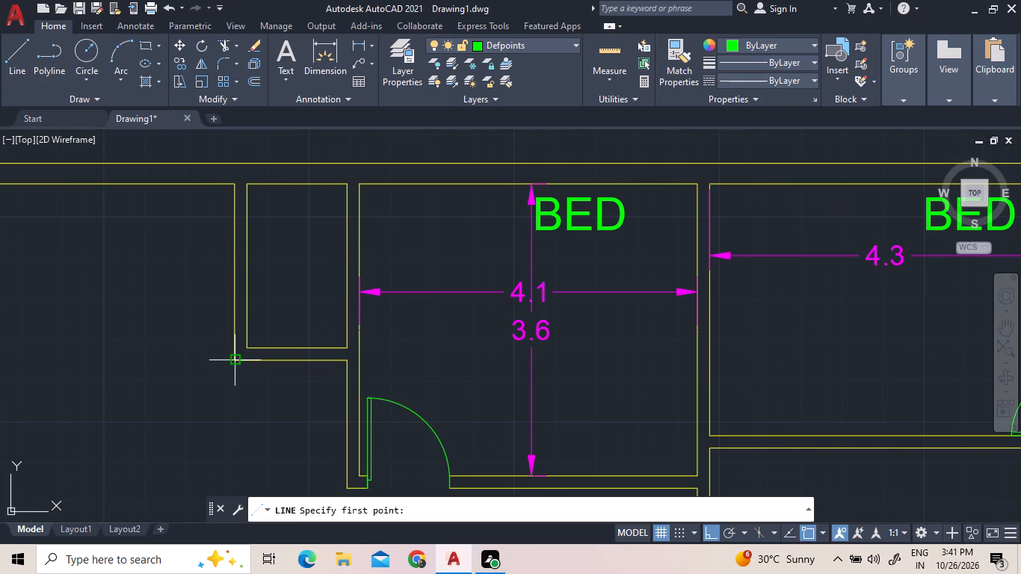
click(247, 345)
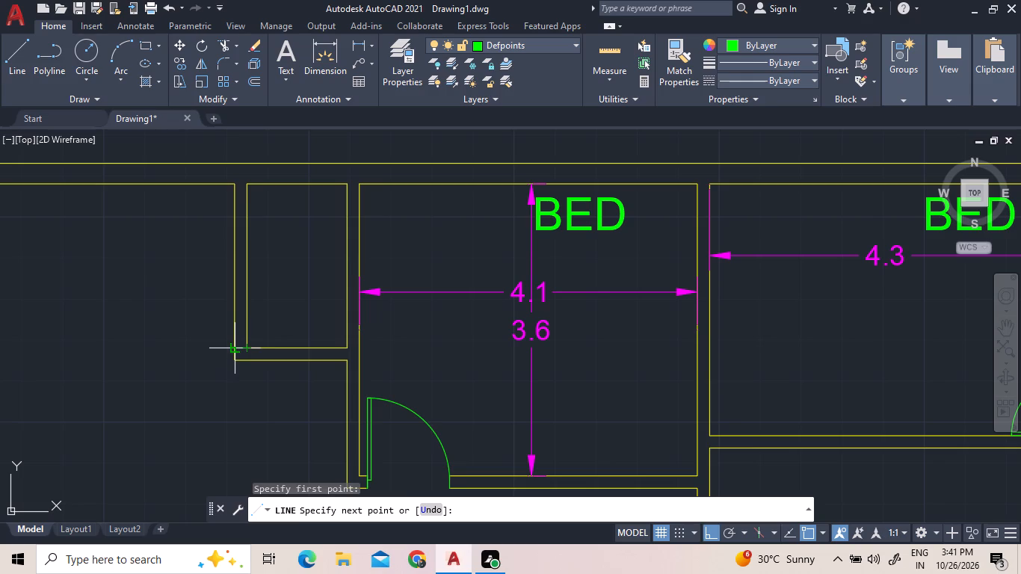
click(233, 348)
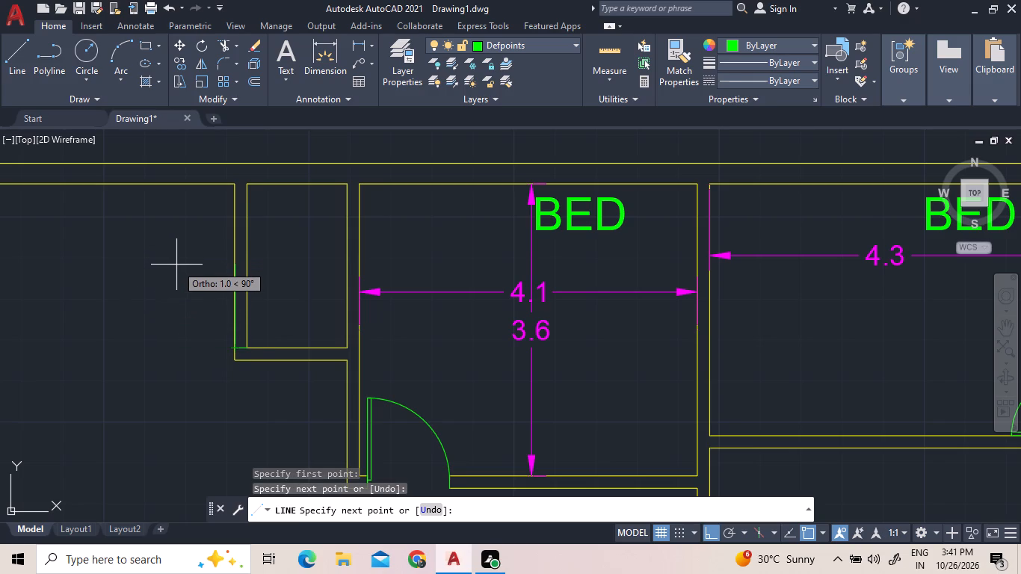
Offset the short line across the left wall 0.1 upward to mark the door jamb.
click(252, 89)
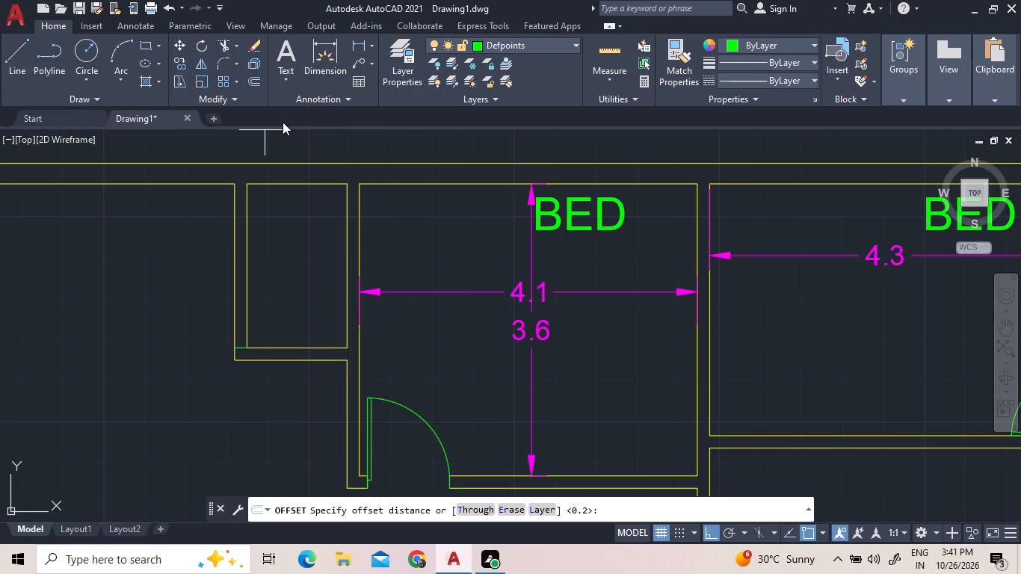
text(0.1)
key(Return)
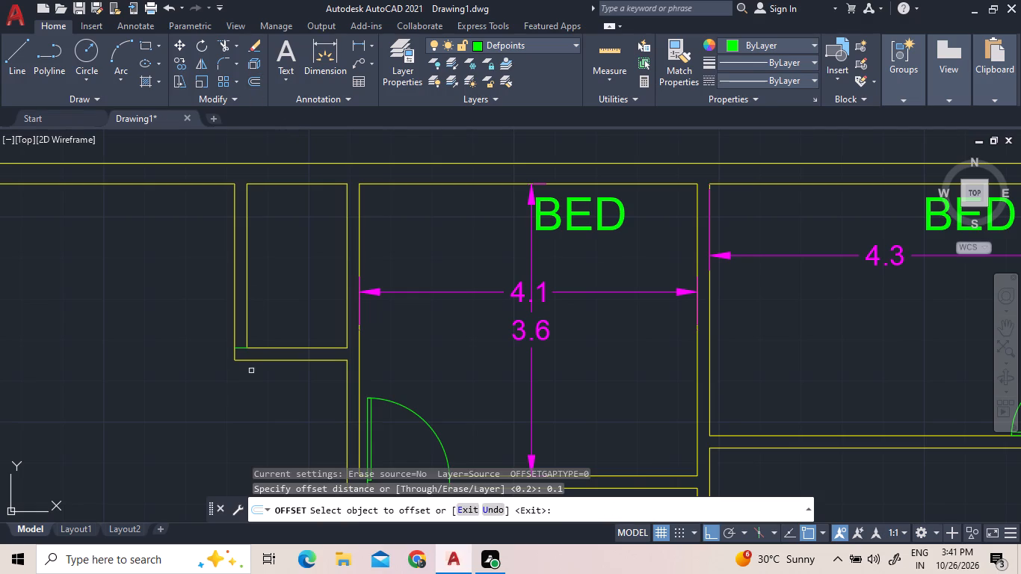
click(244, 348)
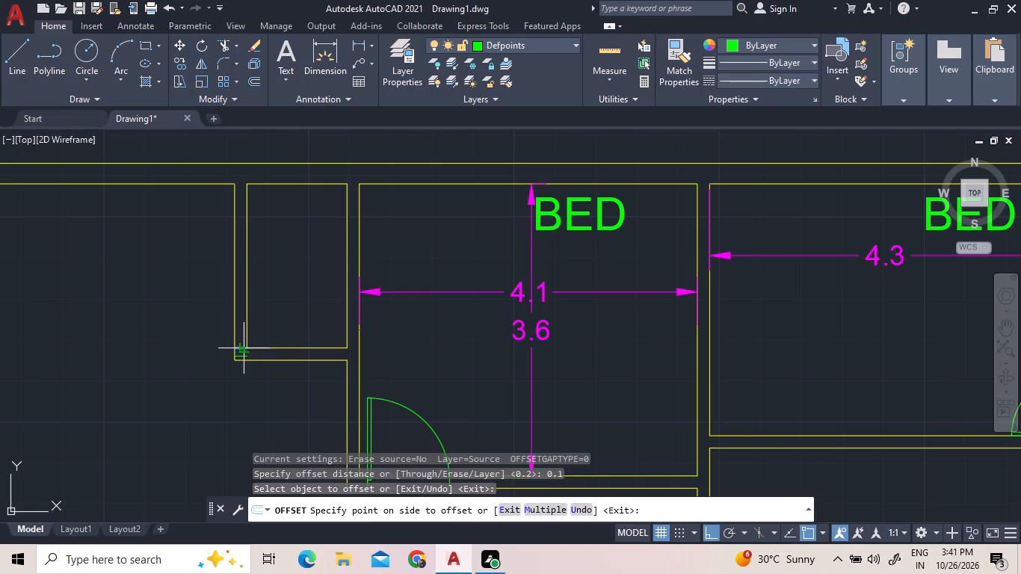
click(245, 332)
right_click(220, 294)
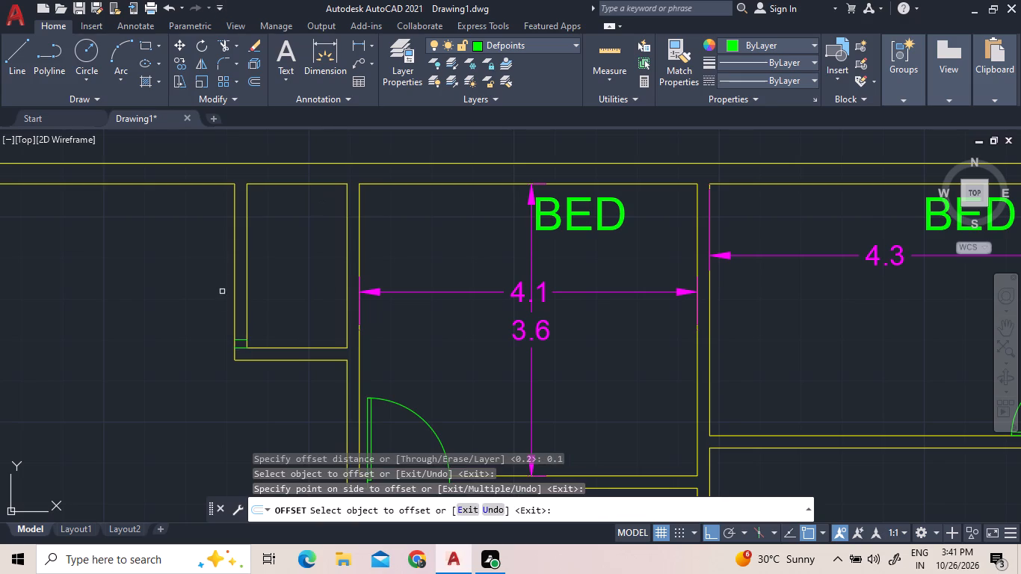
click(268, 309)
Insert a Door - Metric block in the room left of the narrow space and set it to Open 90º.
right_click(168, 264)
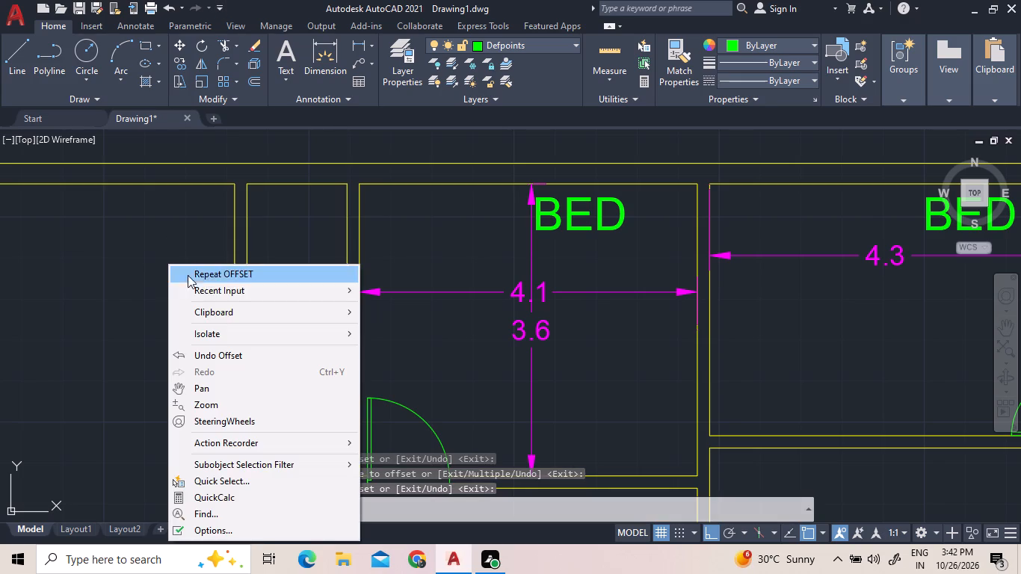
click(226, 292)
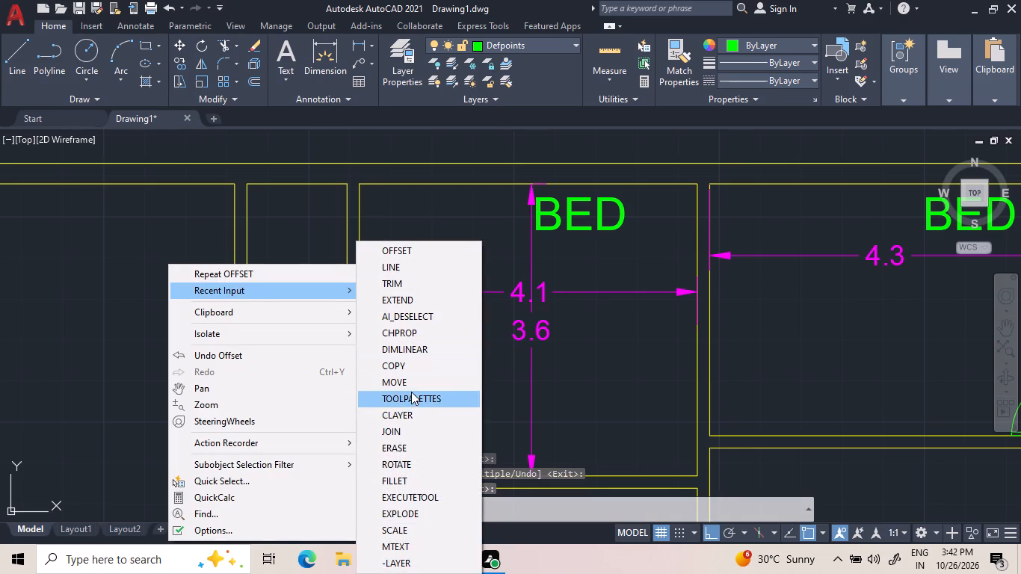
click(411, 392)
drag(653, 264, 561, 274)
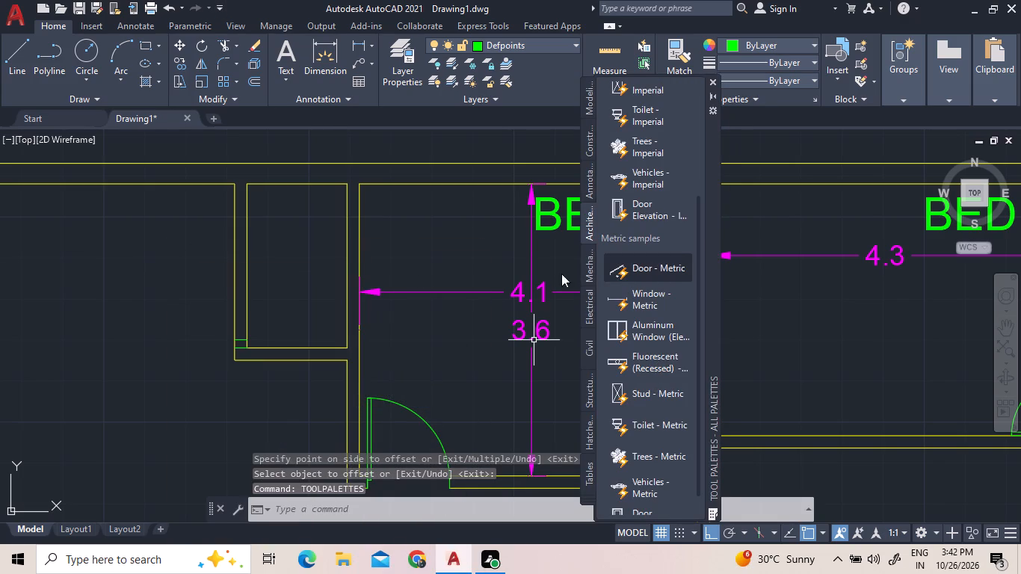
drag(561, 274, 147, 329)
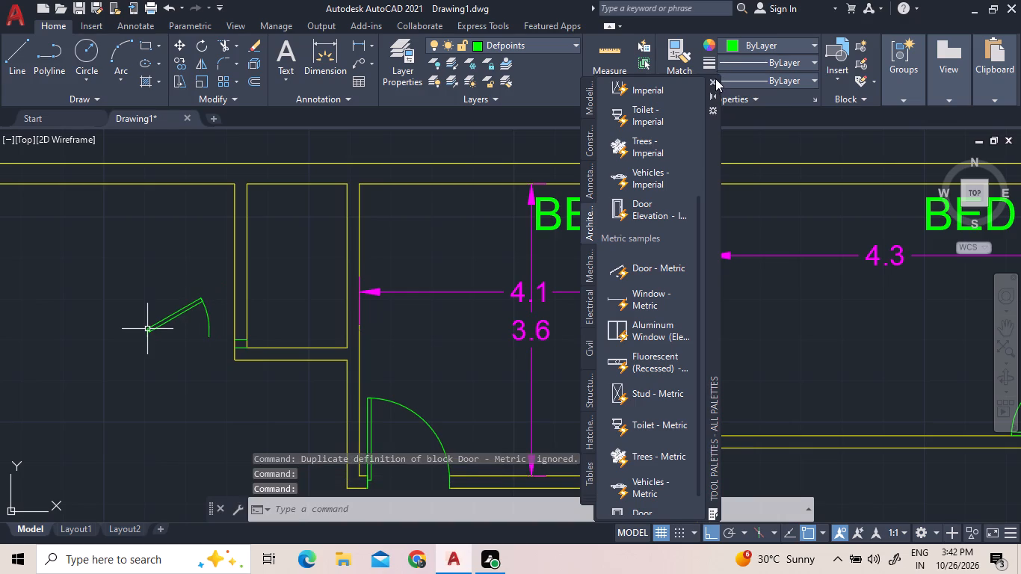
click(711, 78)
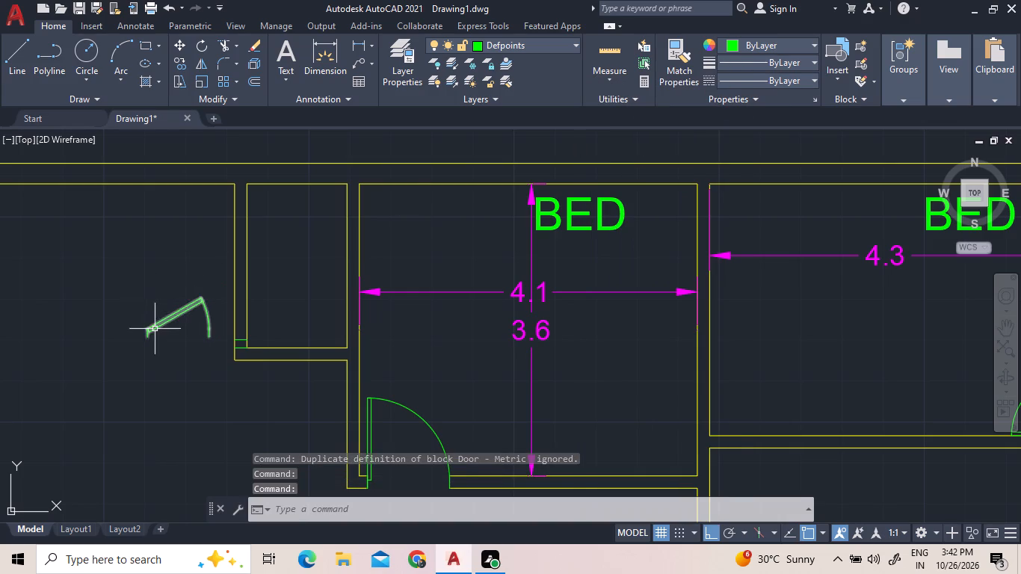
click(161, 326)
click(139, 297)
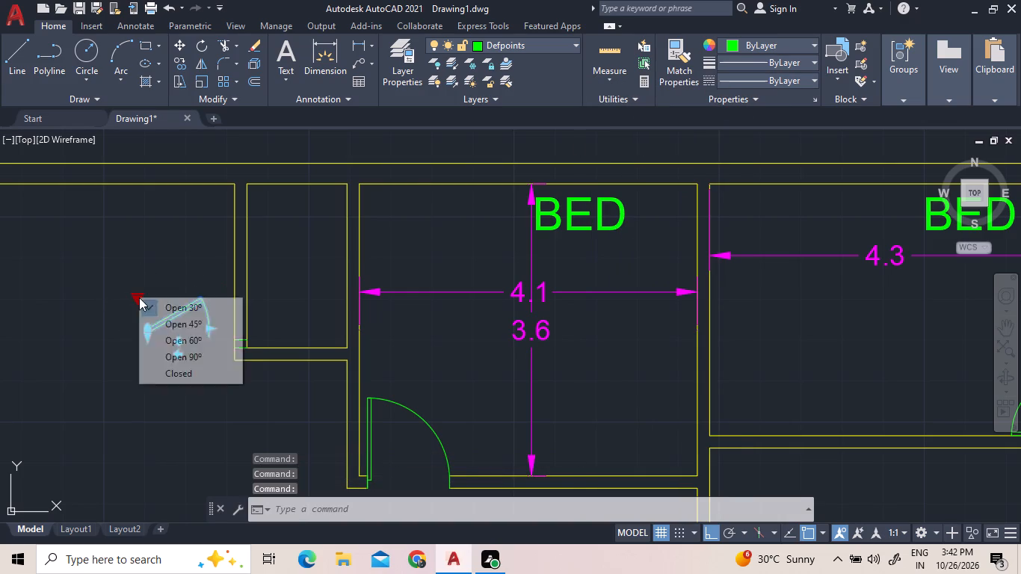
click(182, 355)
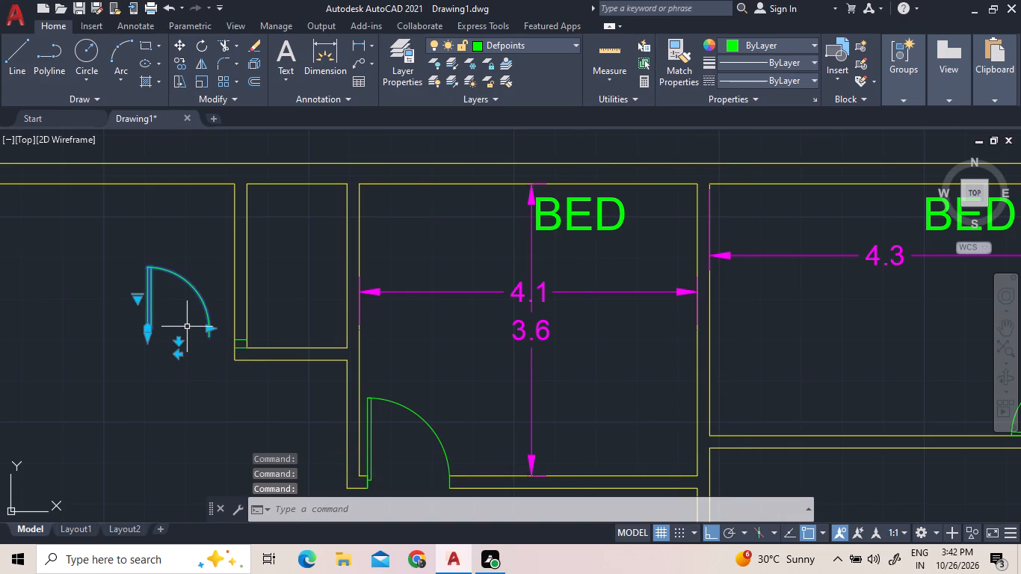
Rotate the new door 90° clockwise and flip it so its leaf points right with the swing arc above.
right_click(187, 327)
click(218, 338)
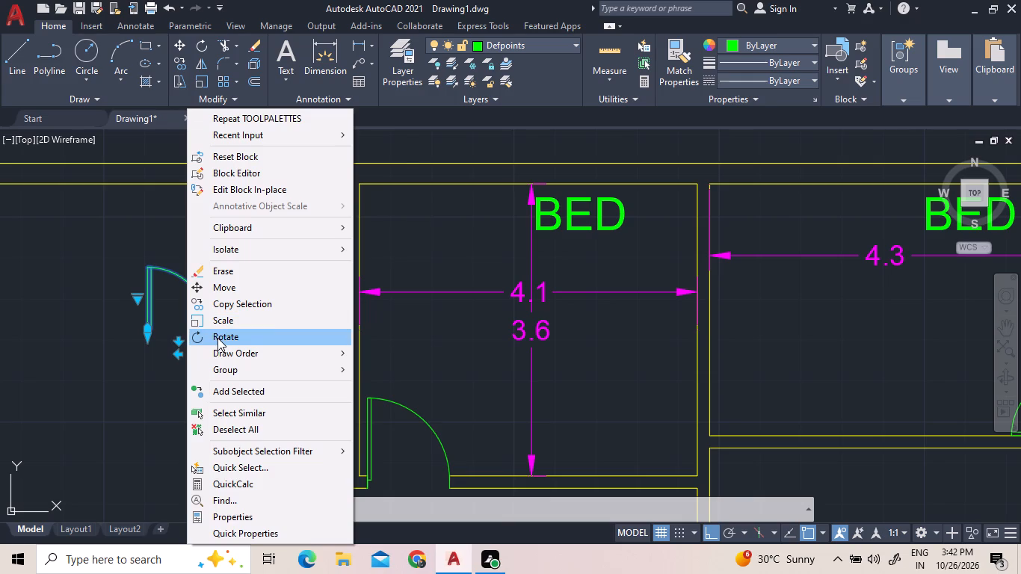
click(143, 341)
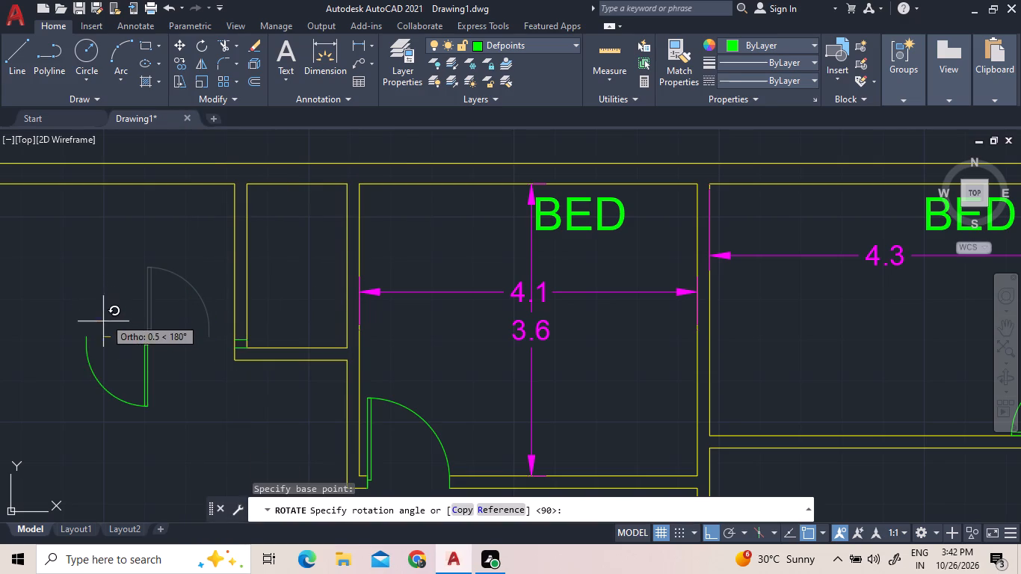
click(124, 391)
click(157, 339)
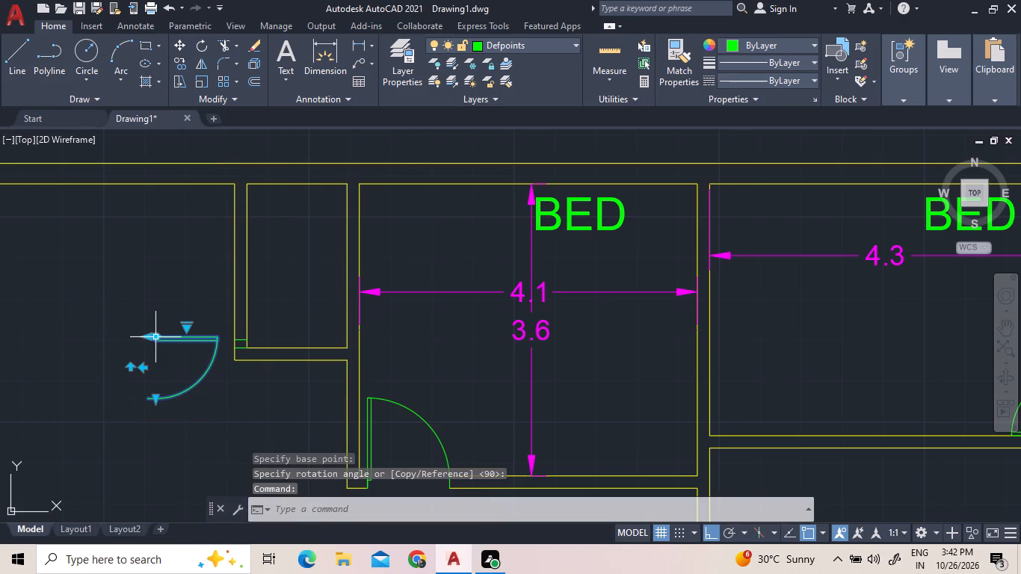
click(145, 368)
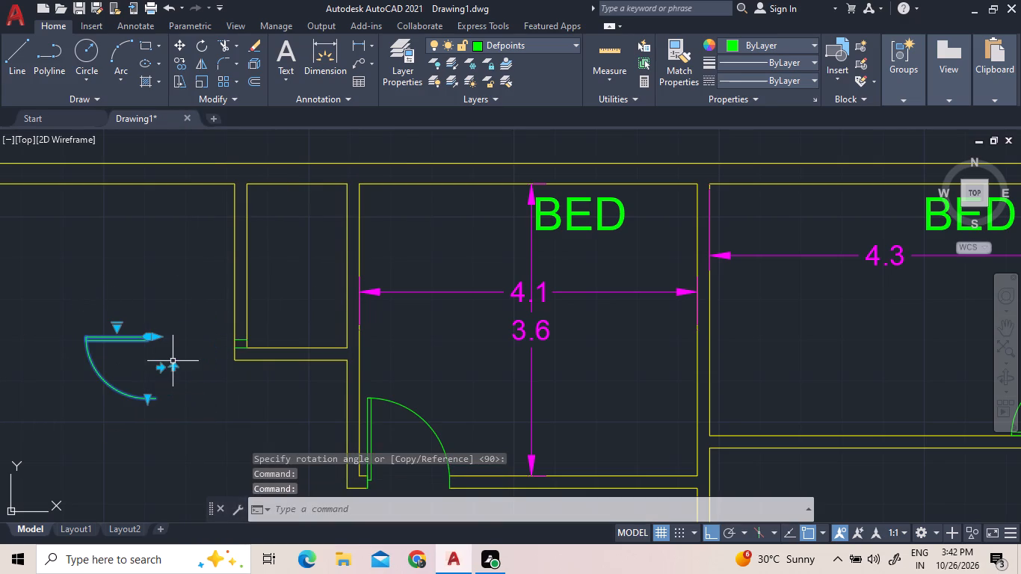
click(172, 373)
click(175, 368)
click(175, 368)
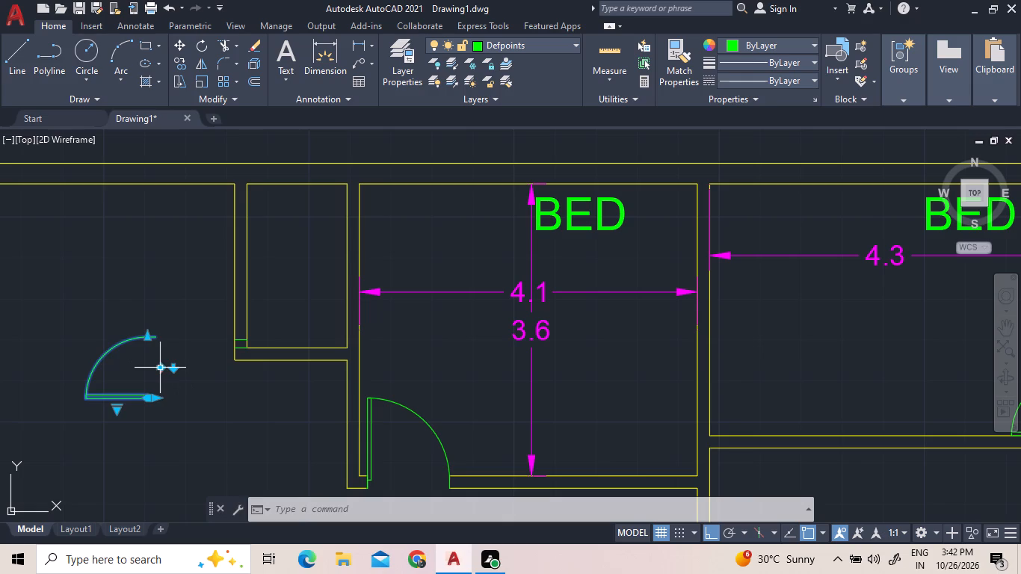
click(160, 368)
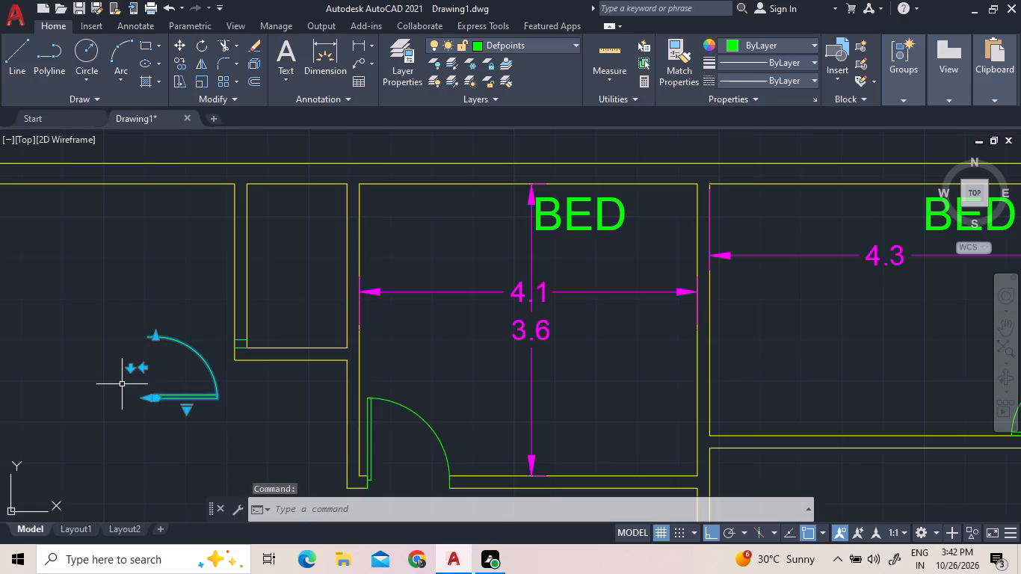
Move the door by its hinge-side corner to the outer end of the jamb line in the narrow space's left wall.
right_click(120, 385)
click(146, 284)
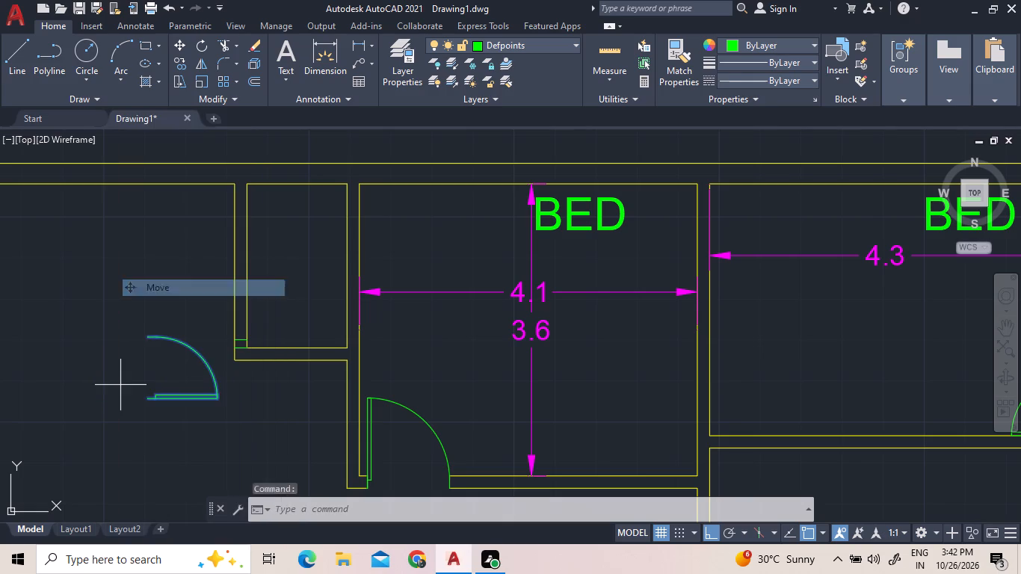
click(147, 395)
scroll(223, 314, up, 3)
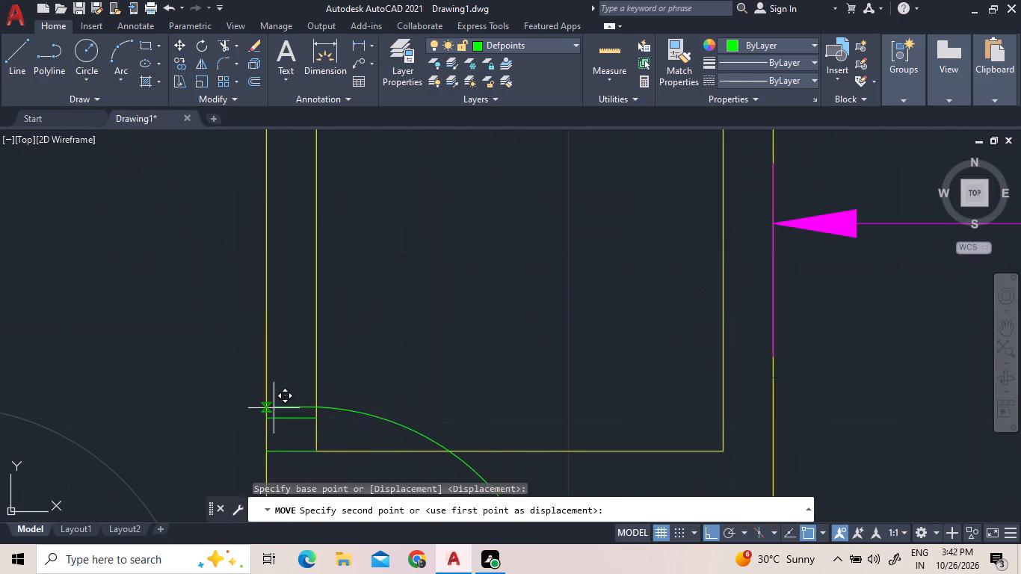
click(264, 417)
scroll(265, 428, down, 2)
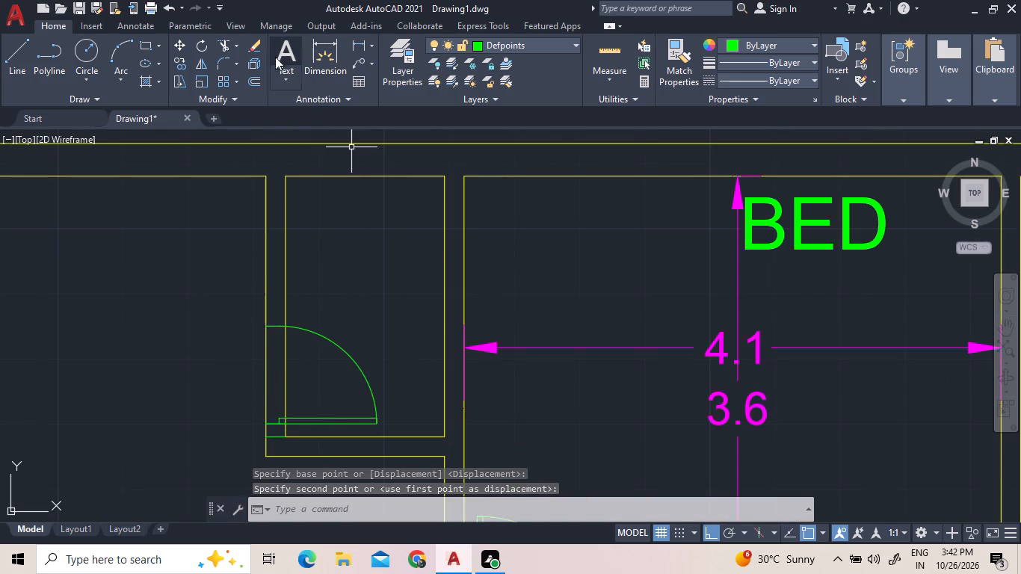
Trim both left wall lines across the door opening and remove the leftover short line and wall piece at the hinge.
click(219, 37)
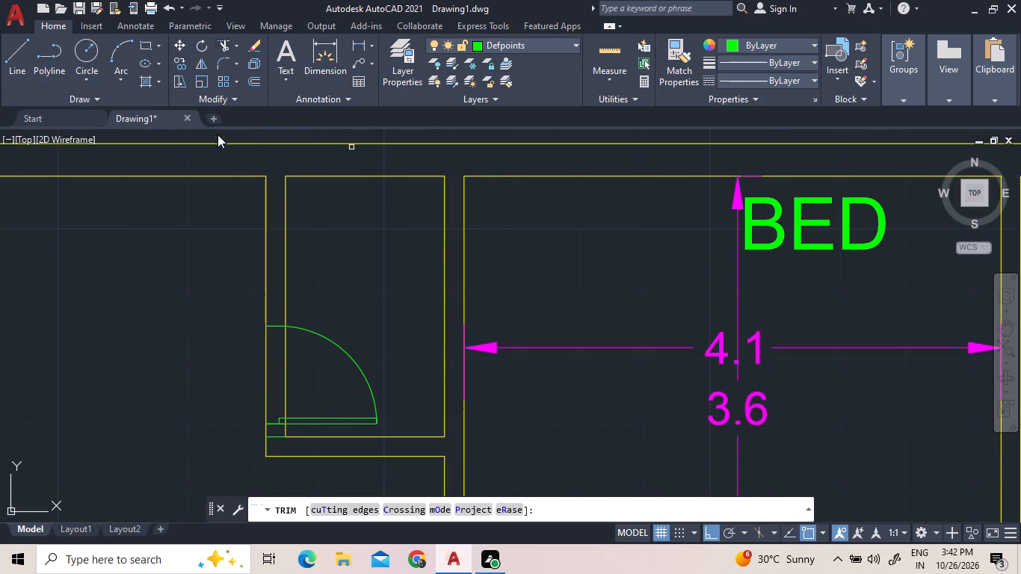
click(298, 383)
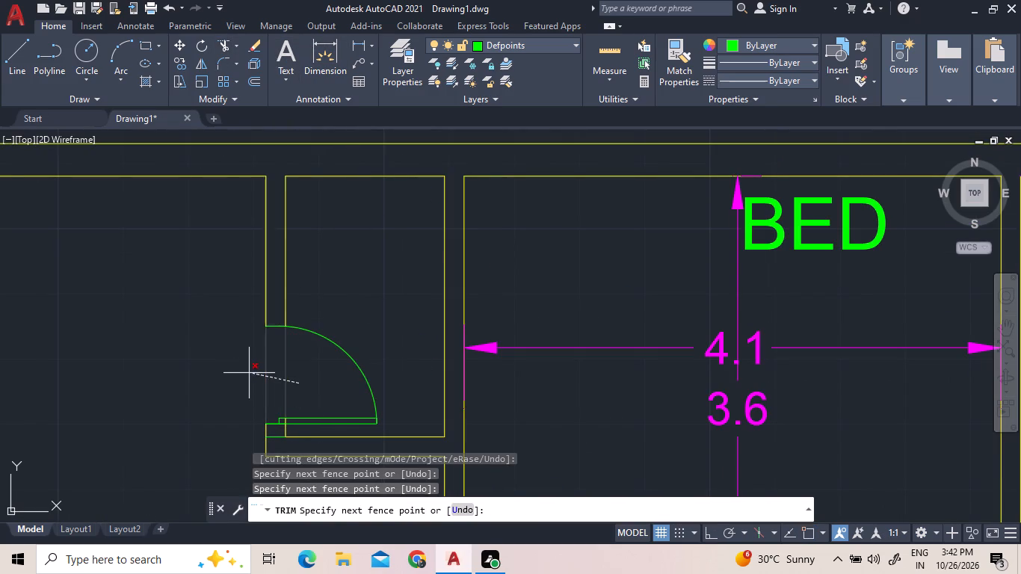
click(249, 373)
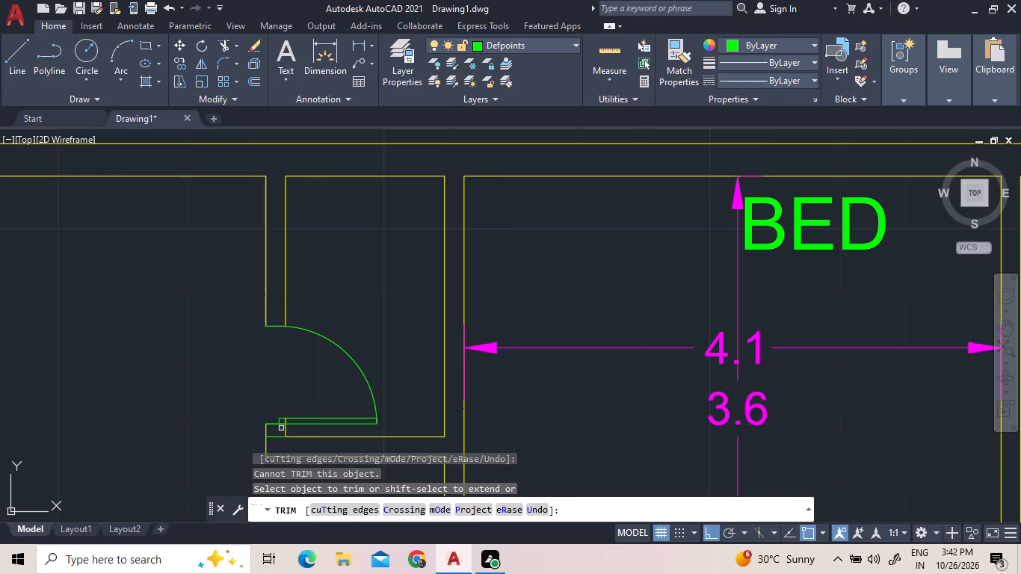
click(281, 436)
click(285, 420)
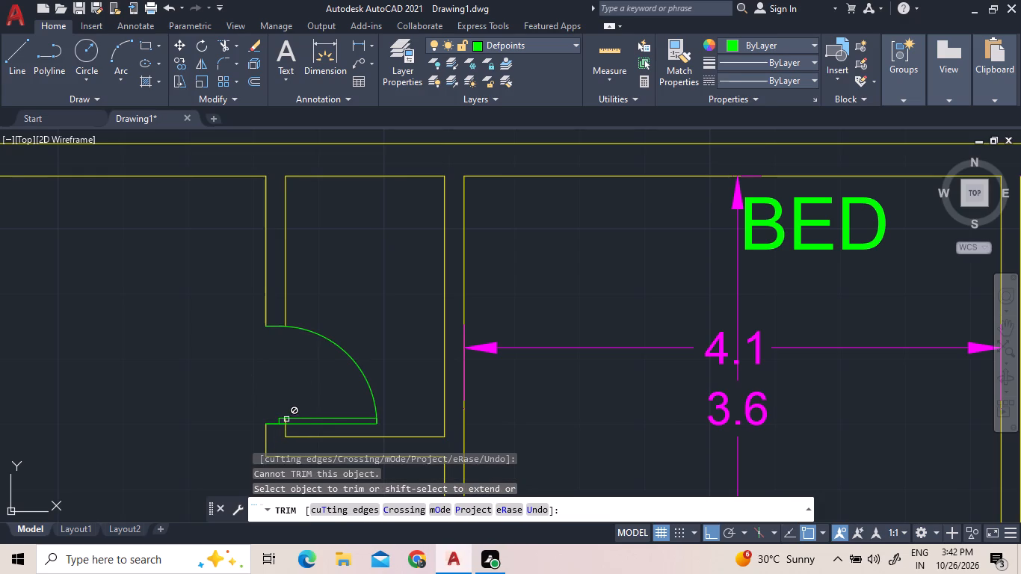
click(286, 419)
click(283, 422)
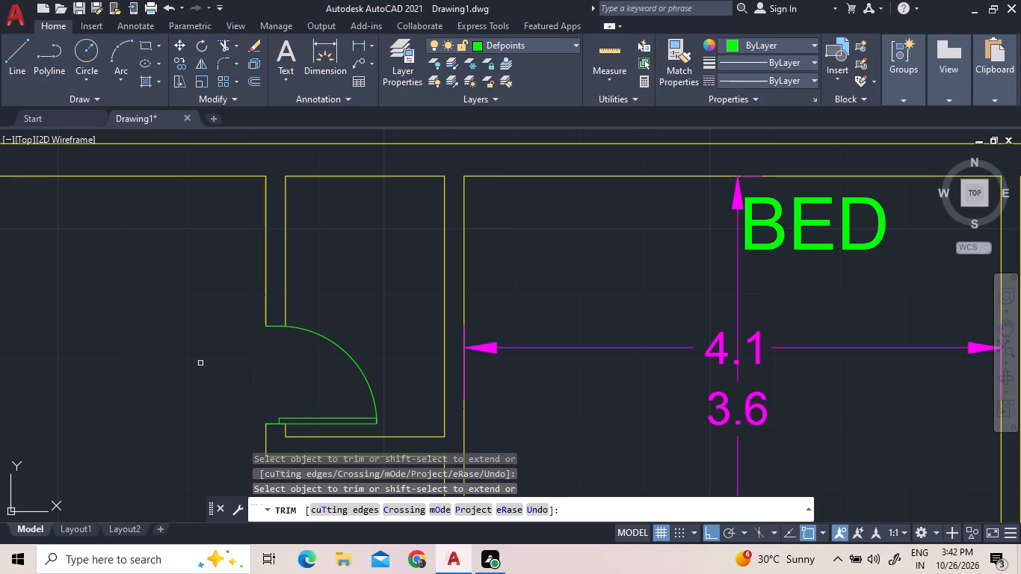
scroll(150, 351, down, 2)
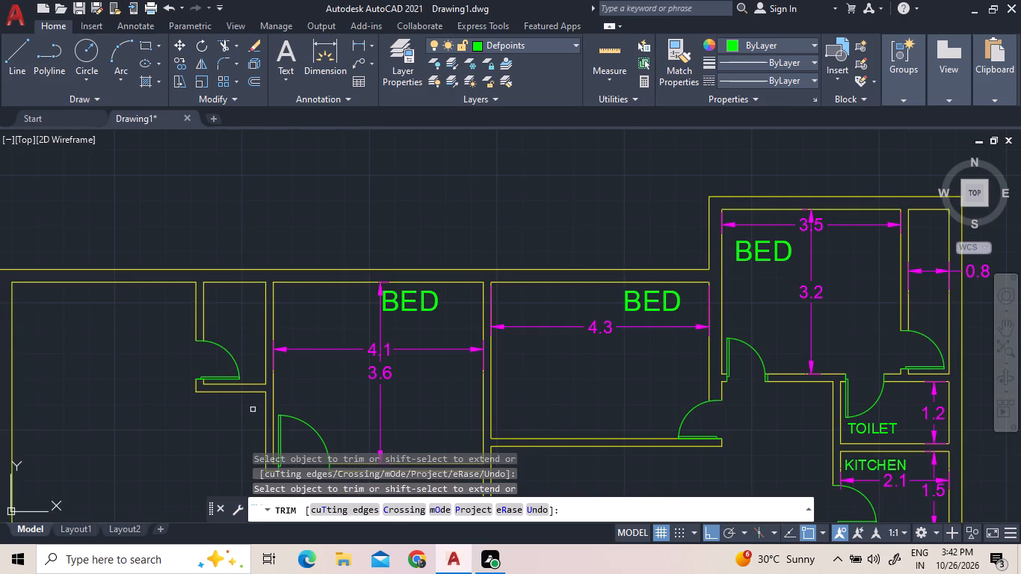
right_drag(750, 309, 762, 312)
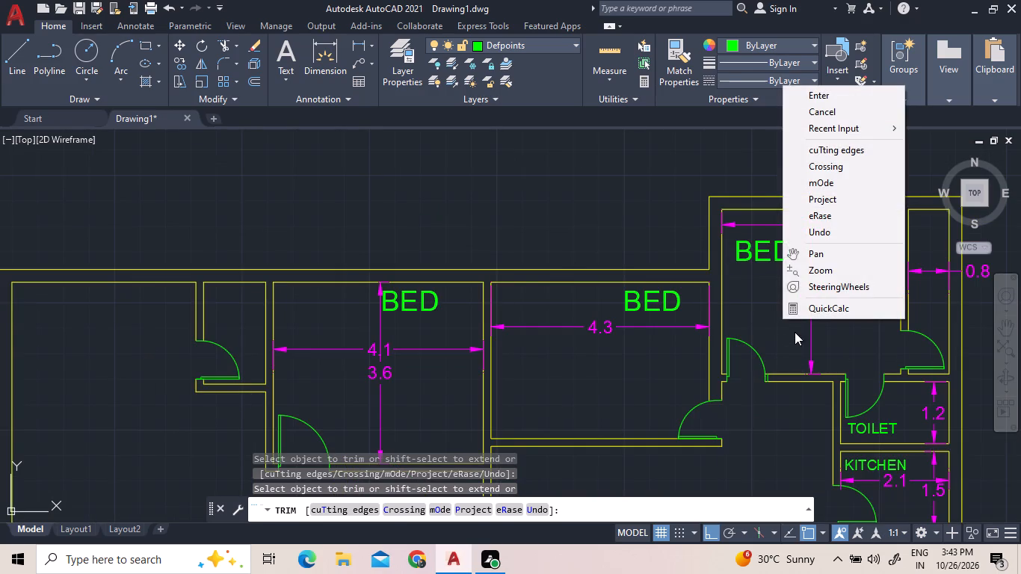
click(803, 92)
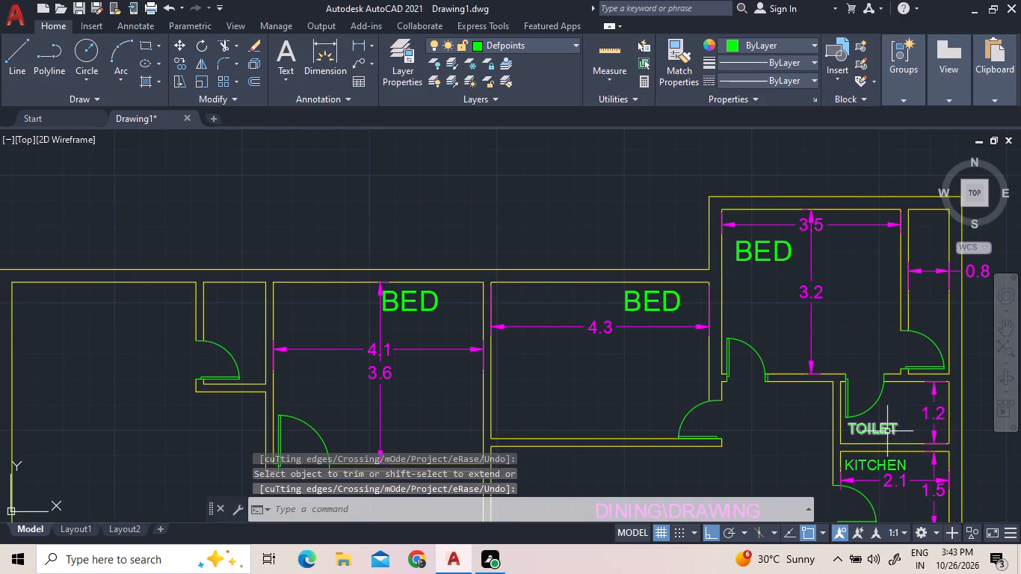
Copy the TOILET label from the small room above the kitchen into the top of the narrow room left of the 4.1-wide bedroom.
click(887, 432)
right_click(881, 416)
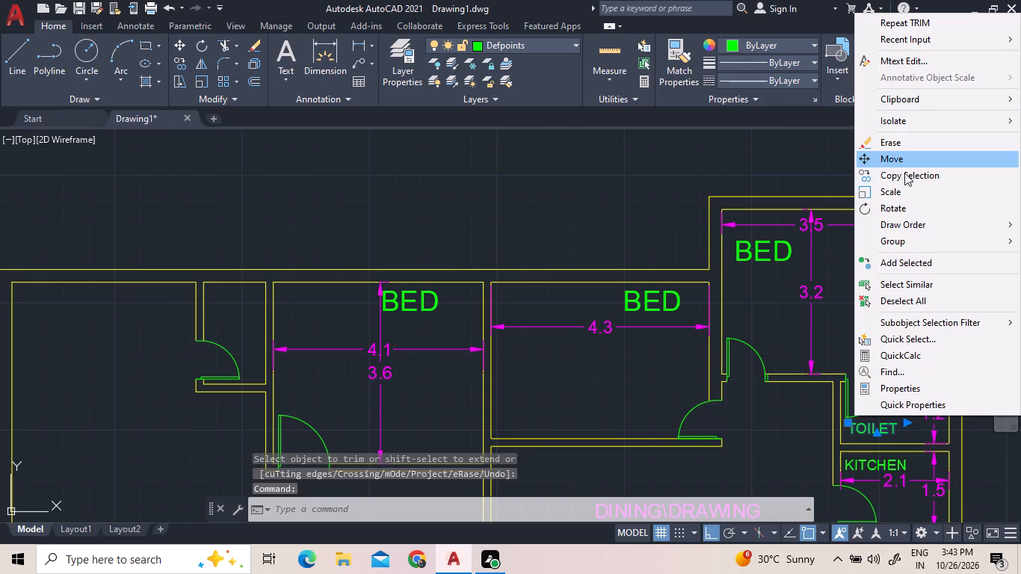
click(906, 169)
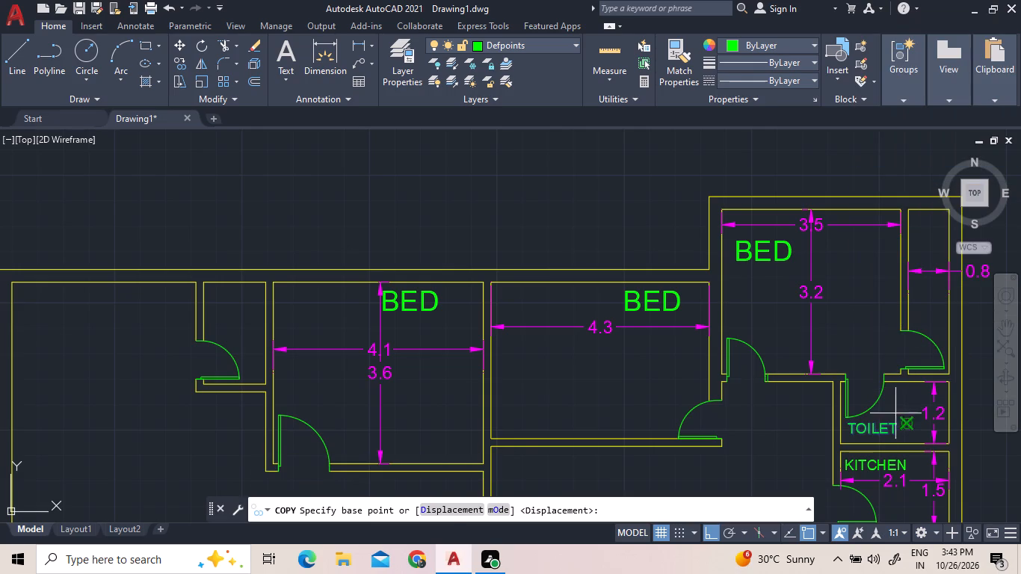
click(890, 428)
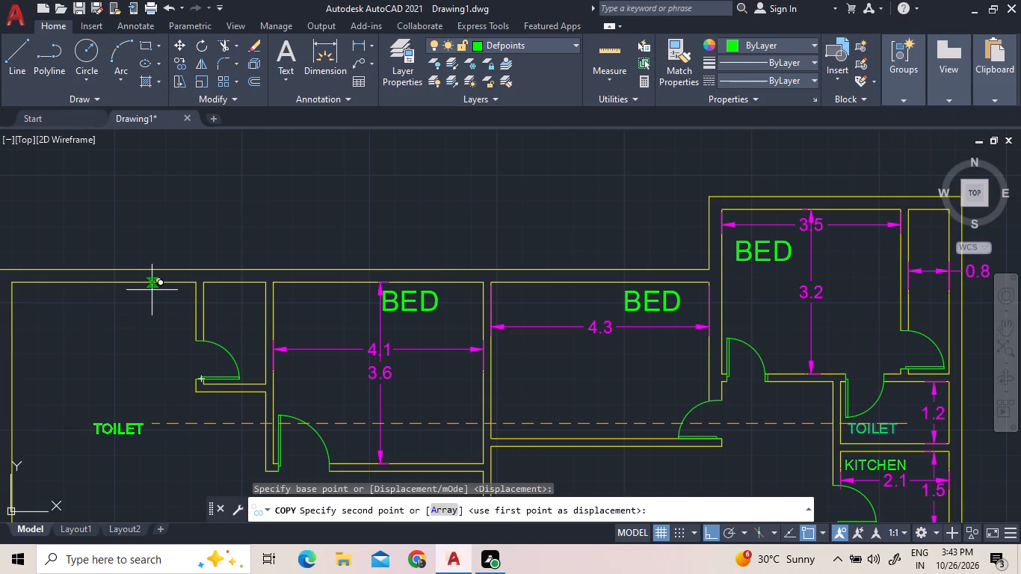
key(F8)
scroll(244, 304, up, 1)
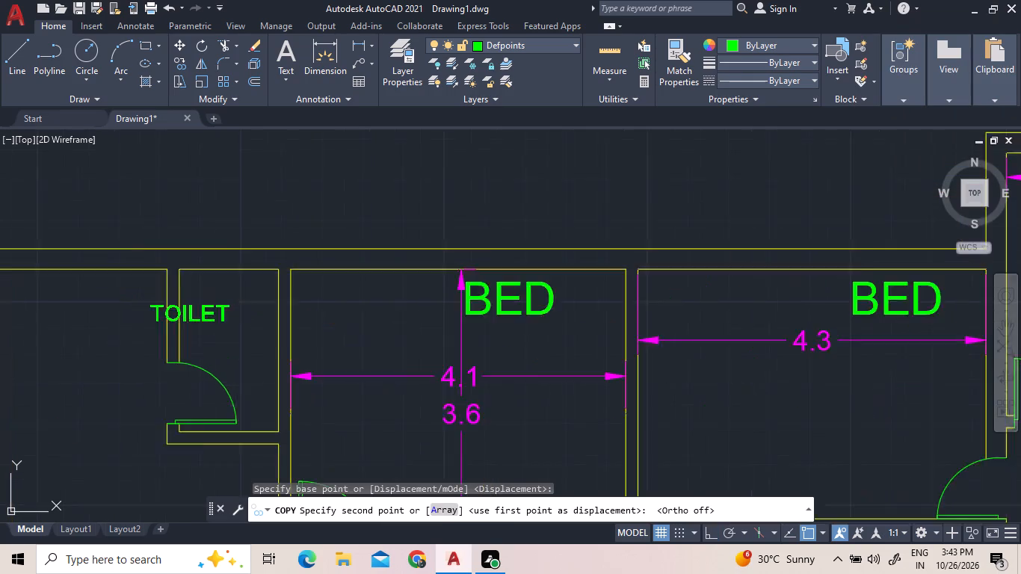
scroll(244, 304, up, 1)
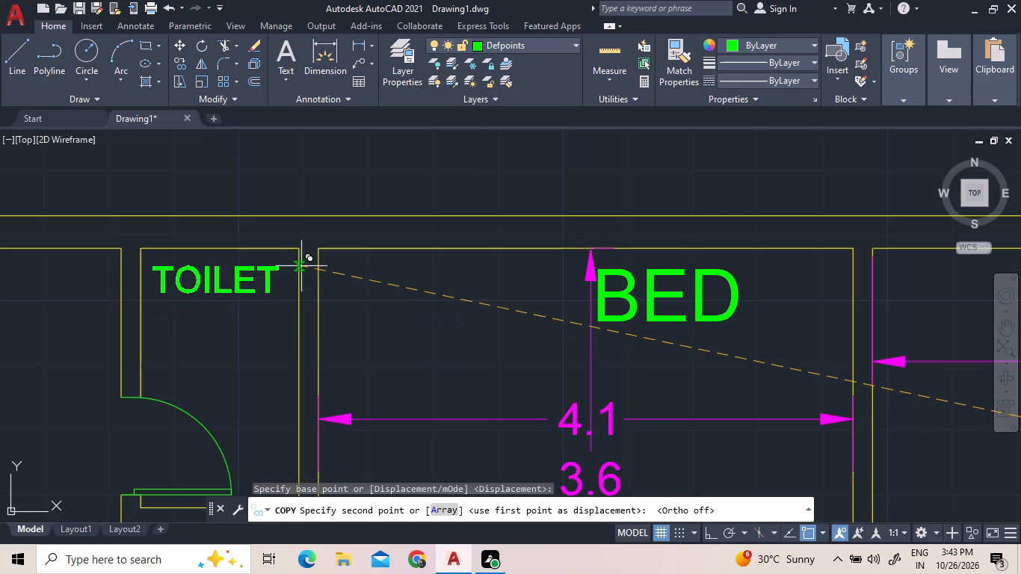
click(301, 266)
right_click(84, 183)
click(93, 190)
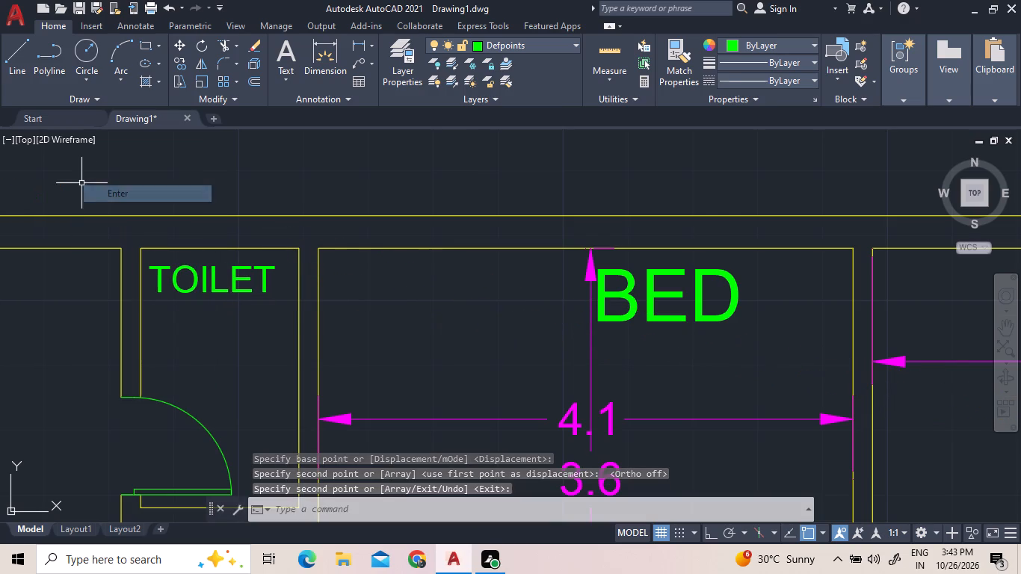
Add a vertical linear dimension for the narrow toilet's inside length and assign it to the DIMENSION layer.
scroll(103, 242, down, 2)
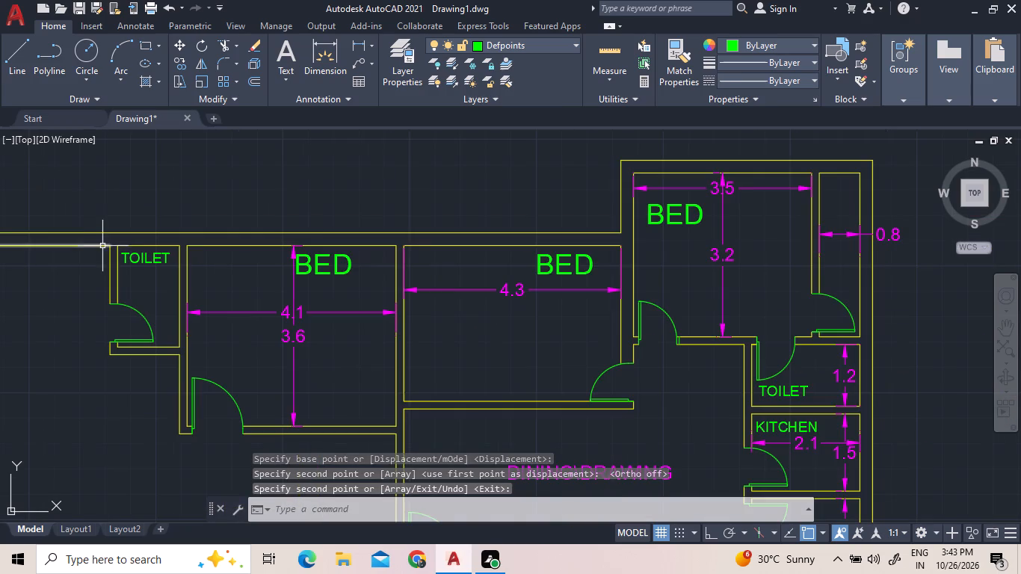
click(361, 45)
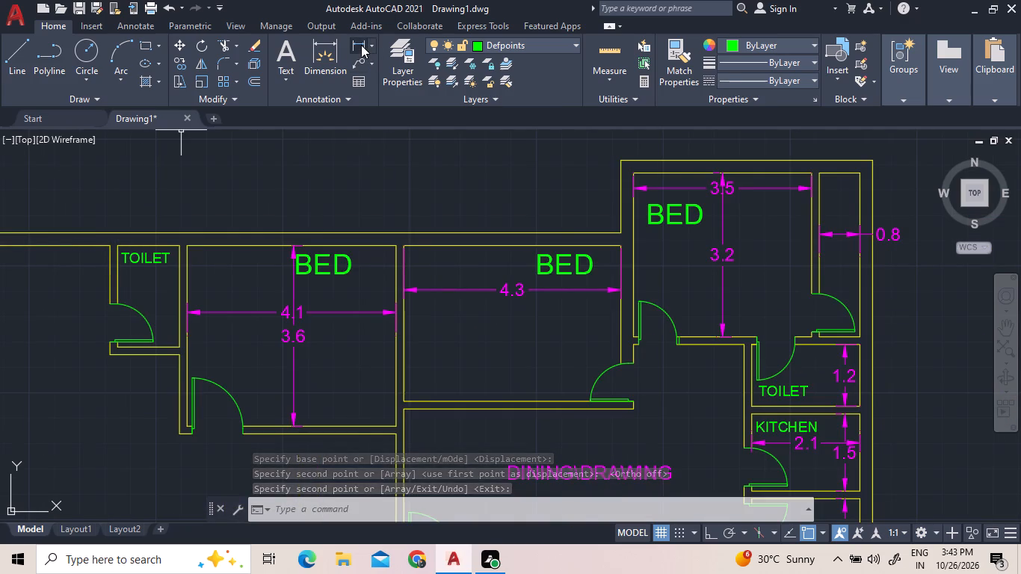
click(176, 248)
click(181, 348)
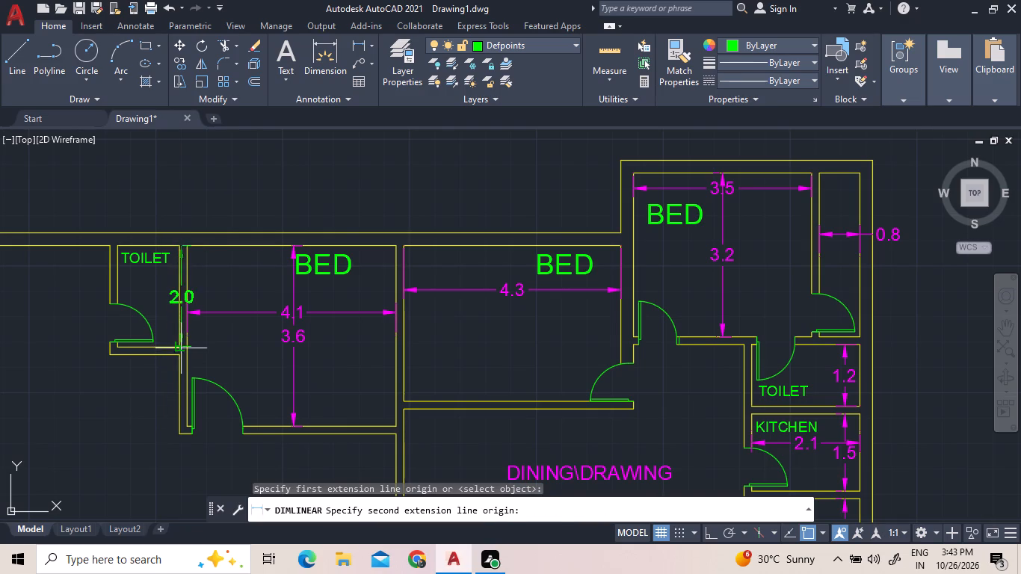
click(161, 347)
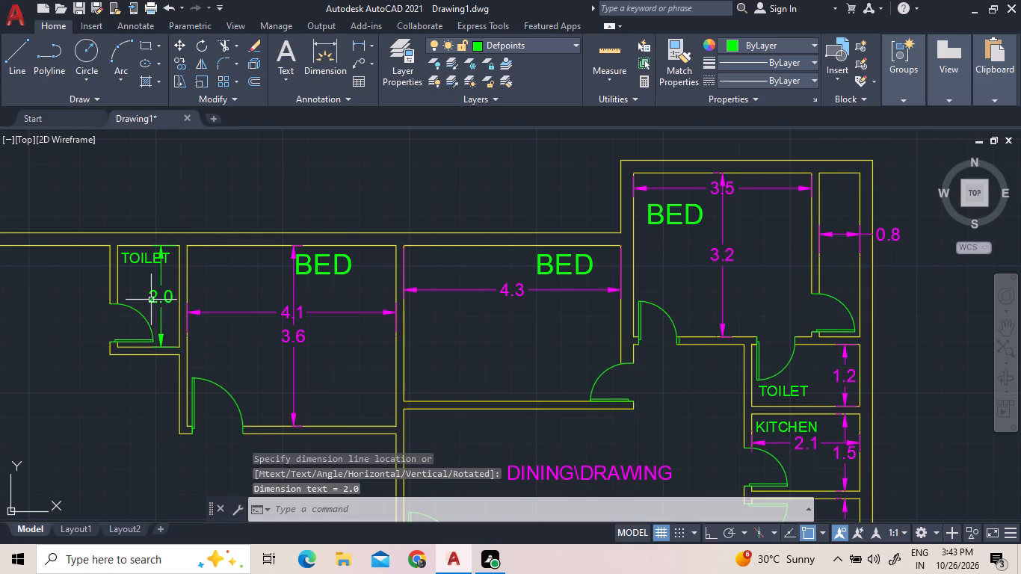
click(152, 298)
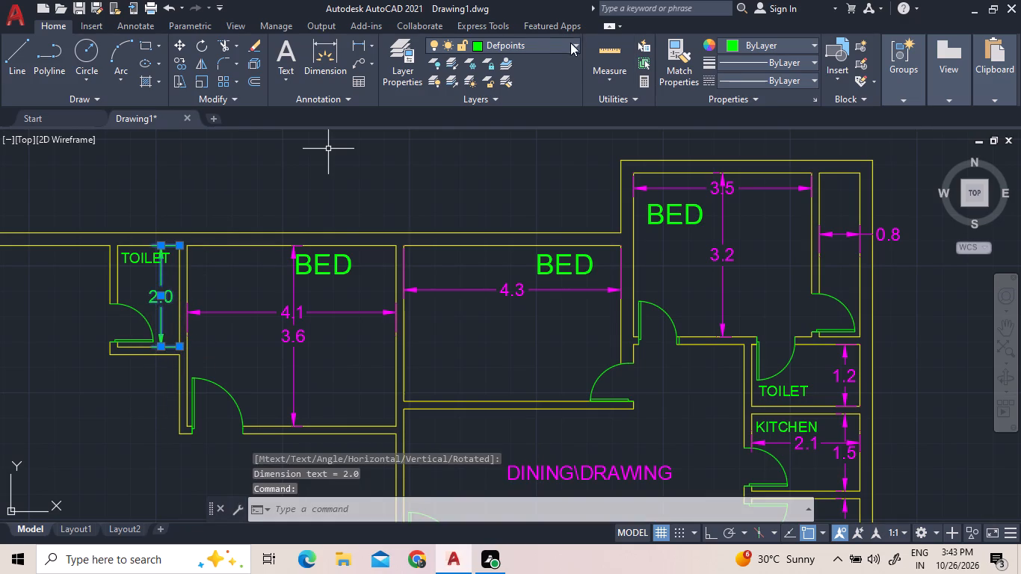
click(576, 38)
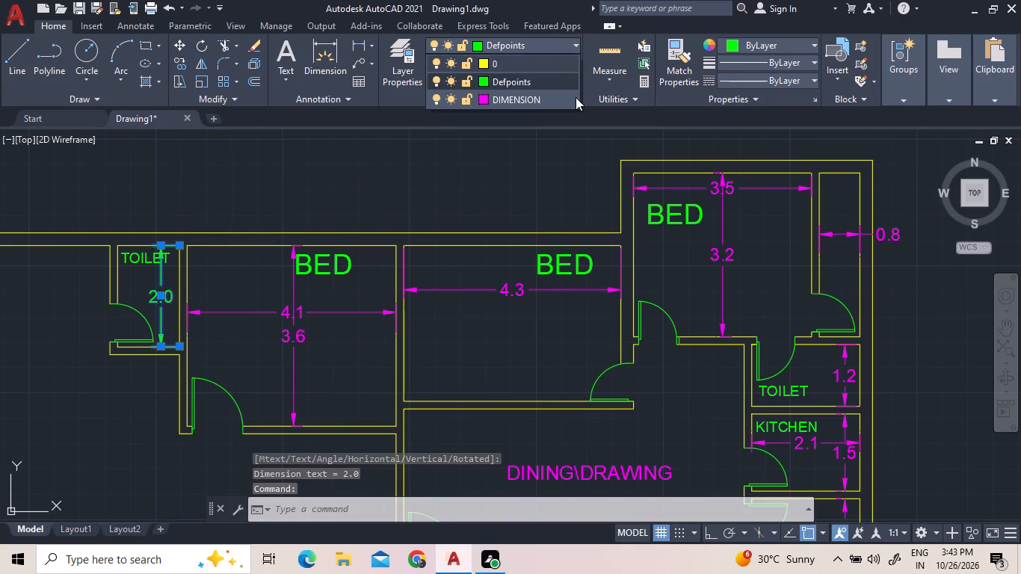
click(560, 99)
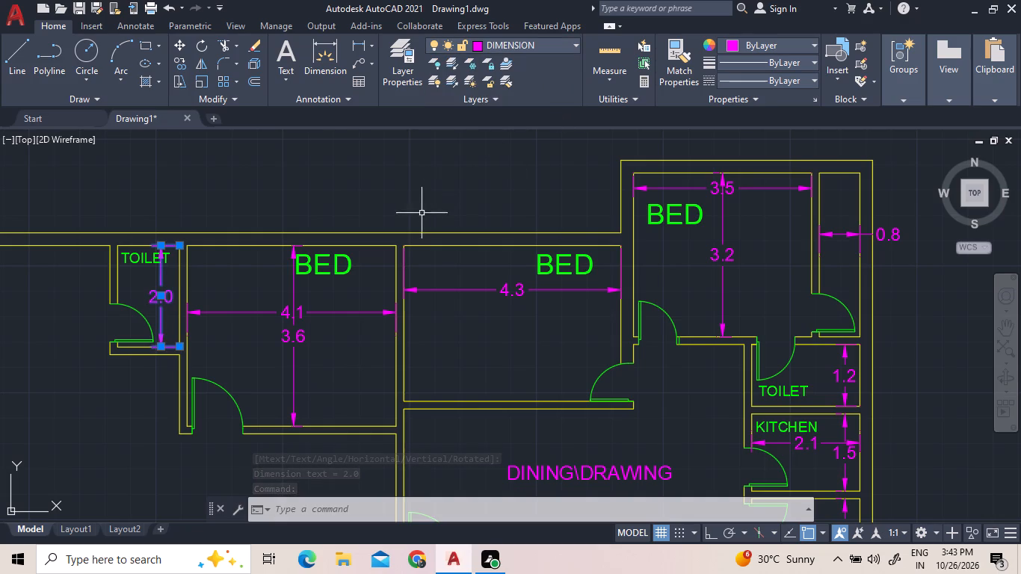
Add a horizontal linear dimension for the narrow toilet's inside width below its label and assign it to the DIMENSION layer.
click(365, 41)
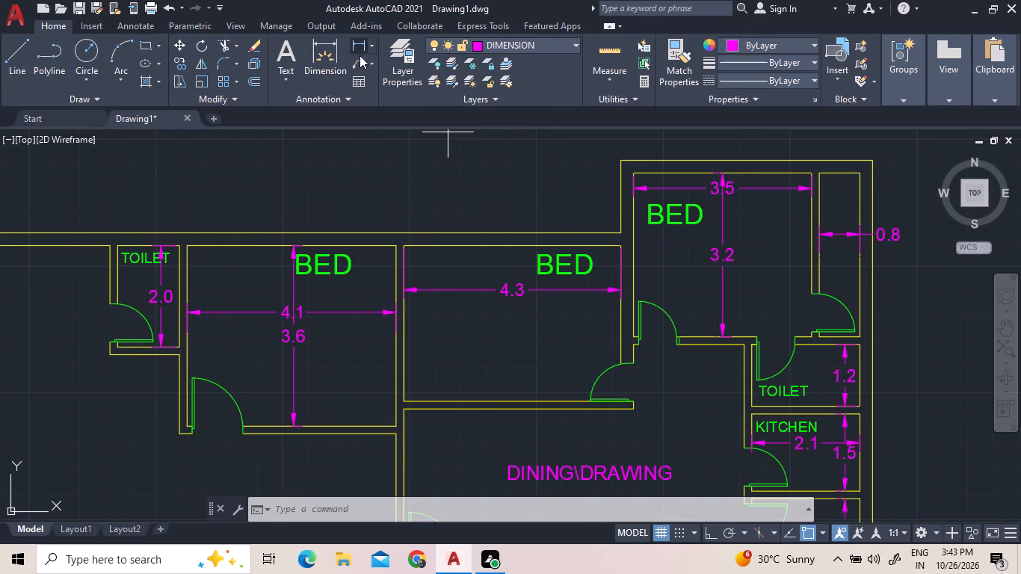
scroll(179, 245, up, 2)
click(179, 247)
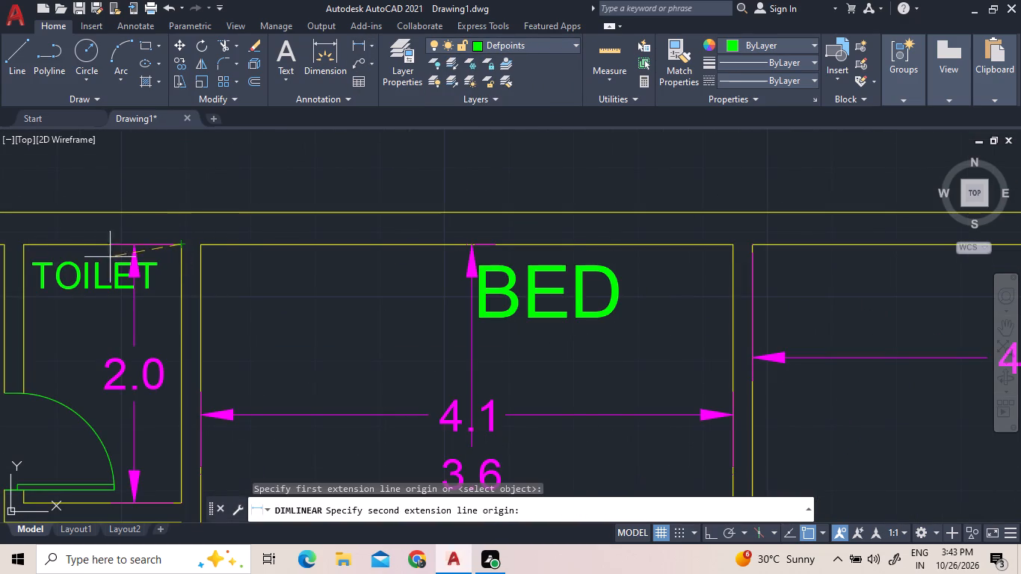
click(16, 244)
click(31, 322)
scroll(114, 288, down, 2)
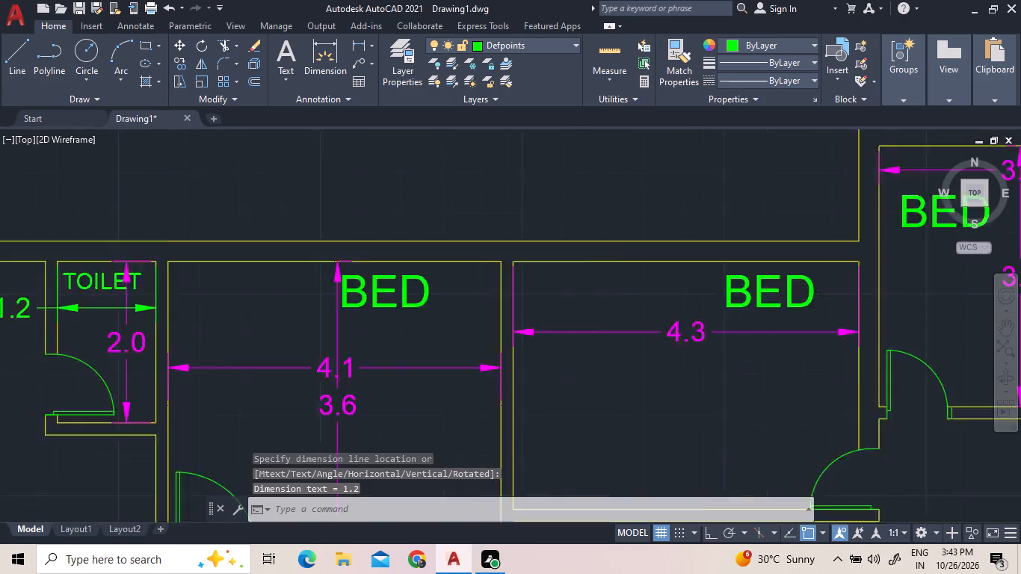
click(56, 300)
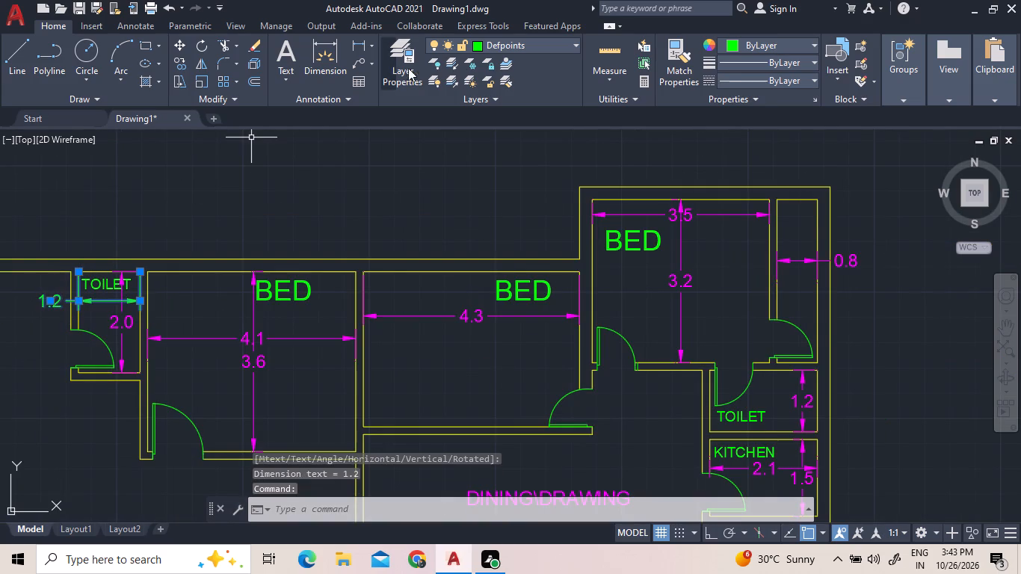
click(472, 49)
click(494, 97)
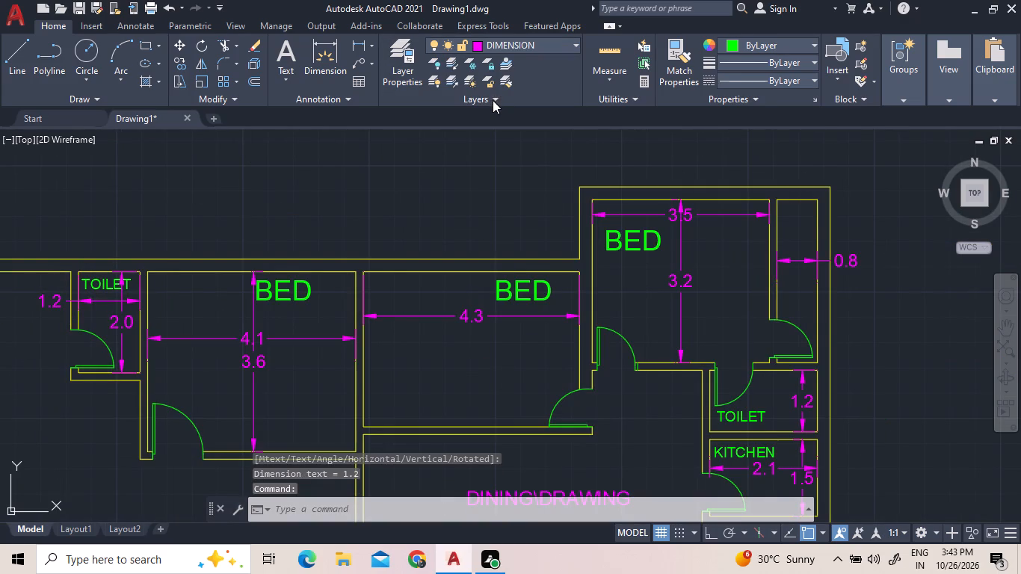
right_click(211, 187)
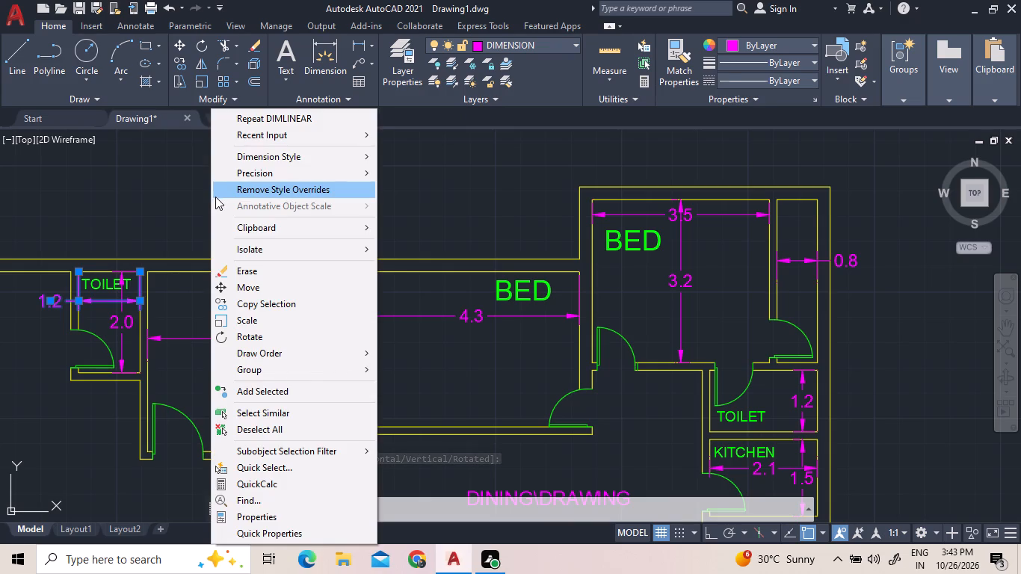
key(Escape)
key(Escape)
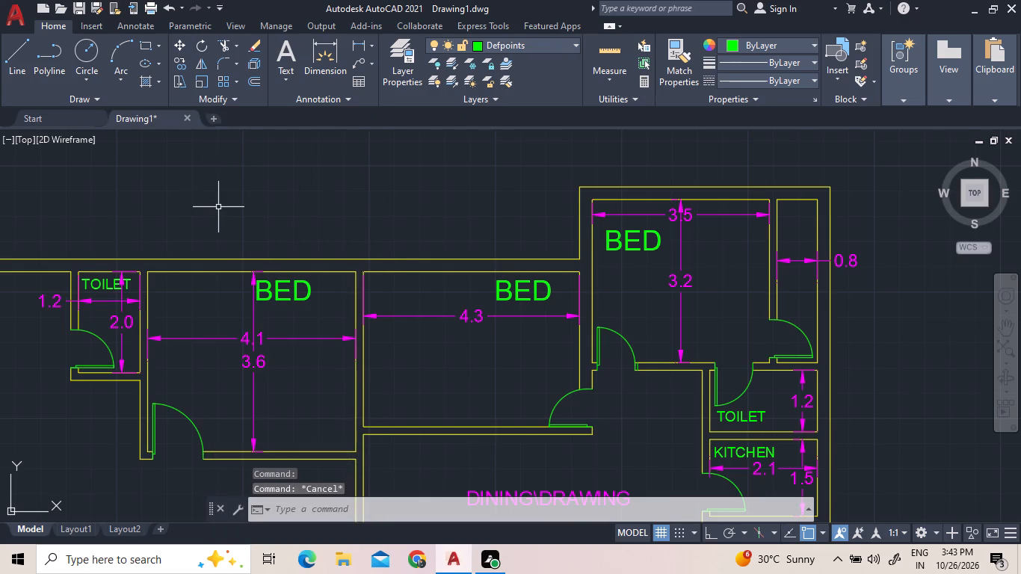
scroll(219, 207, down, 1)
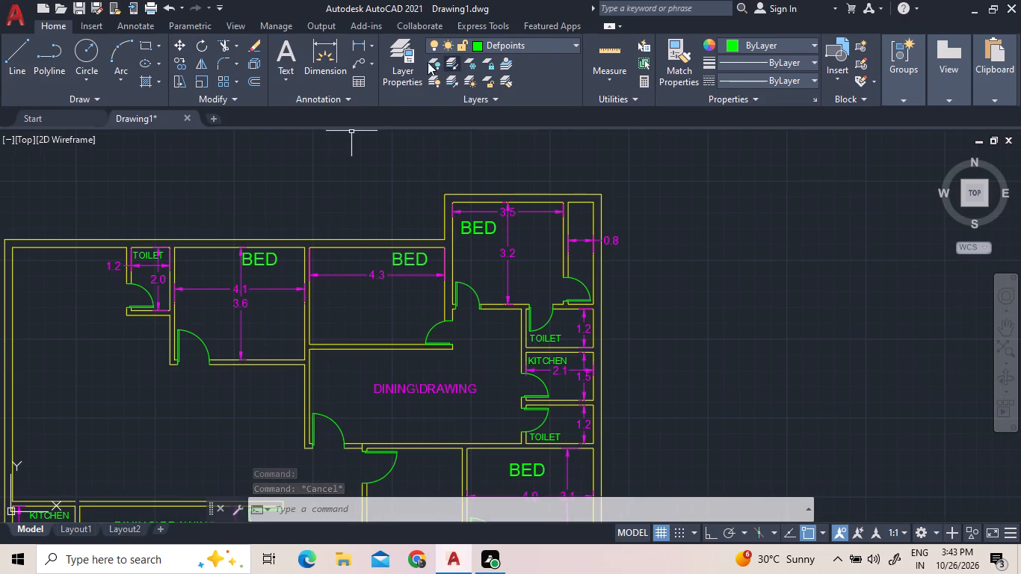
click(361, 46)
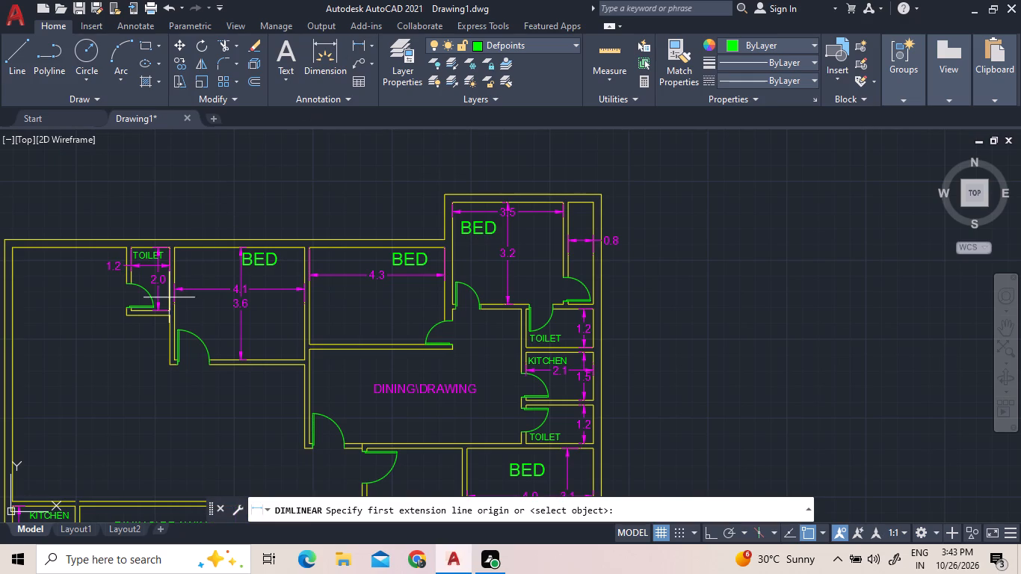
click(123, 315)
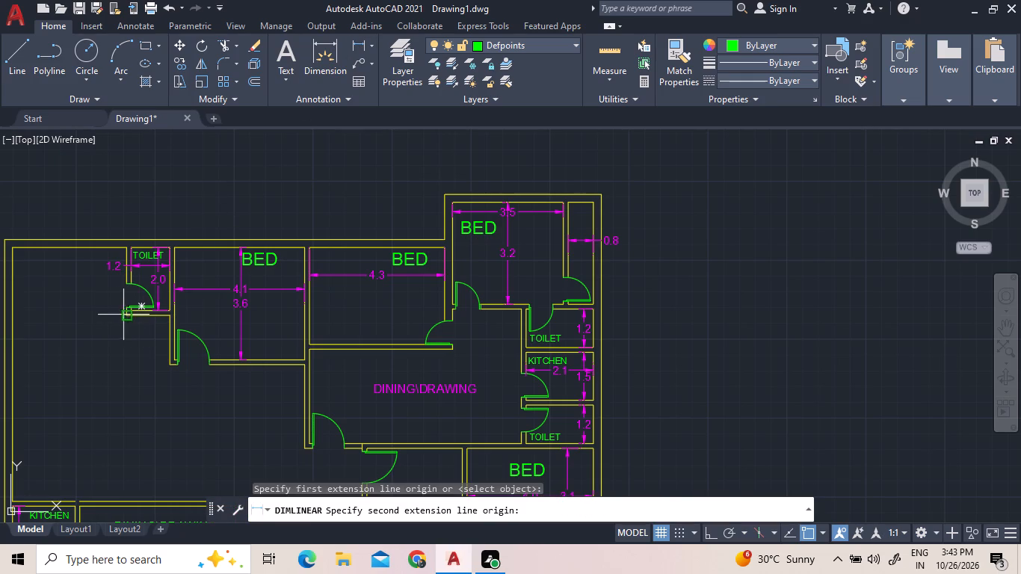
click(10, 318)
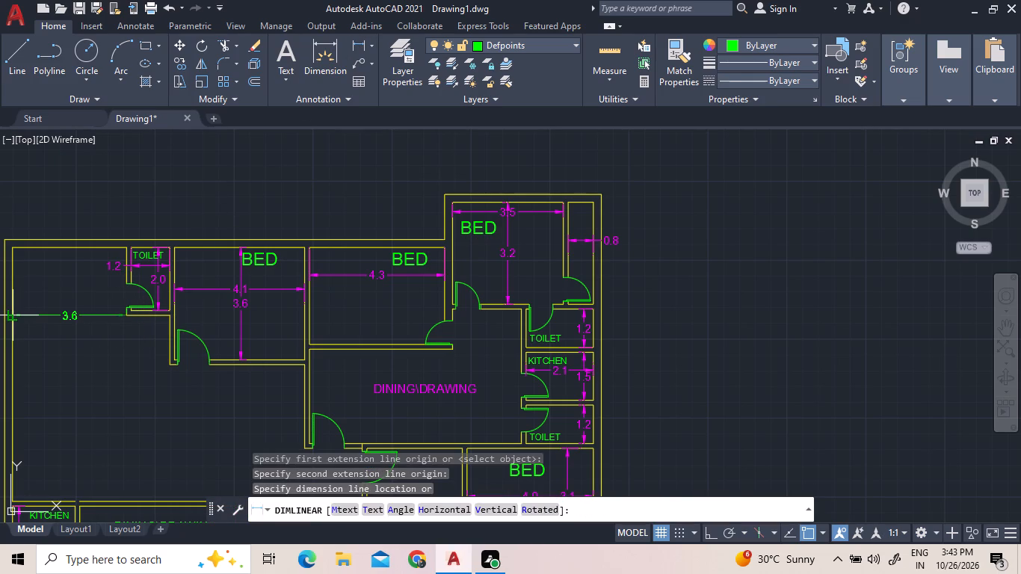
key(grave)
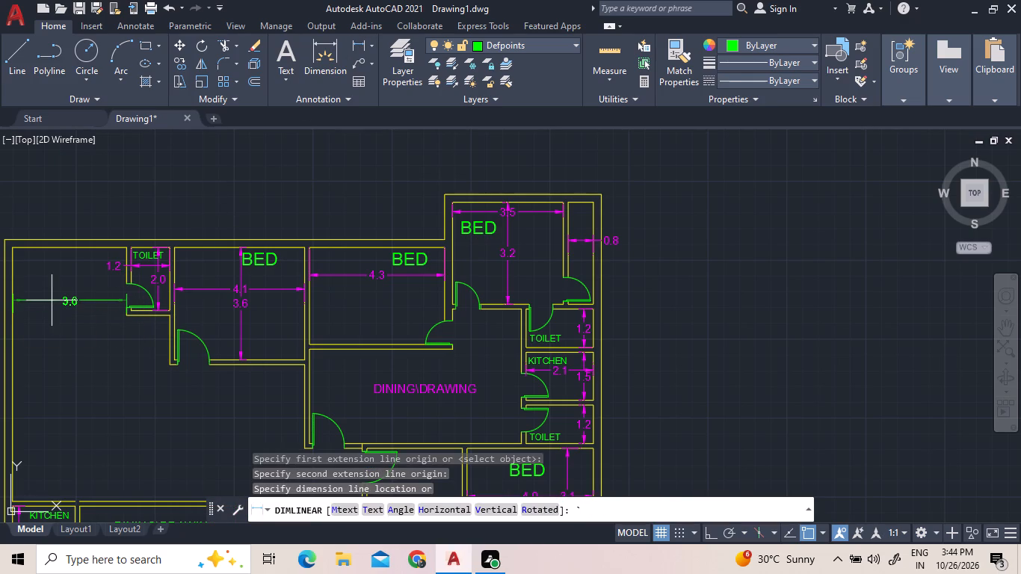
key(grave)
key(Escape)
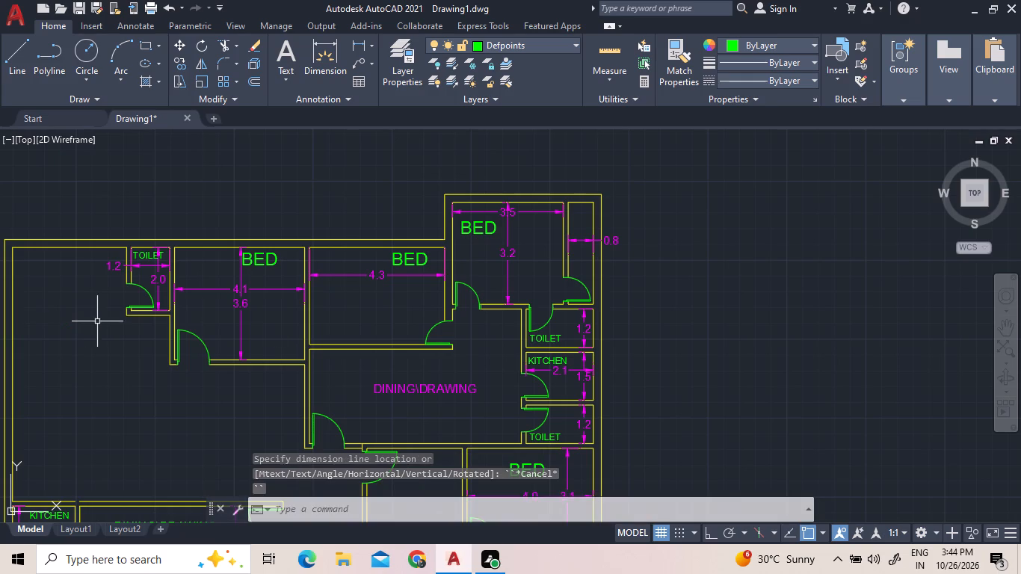
Offset the inner top wall line of the upper-left room downward by 2.89.
scroll(162, 180, down, 1)
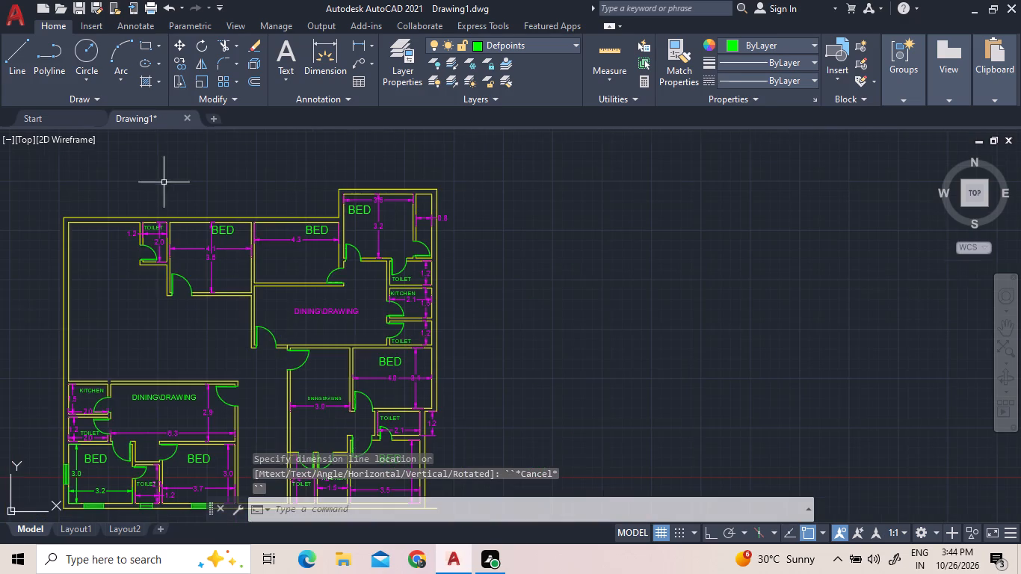
click(259, 76)
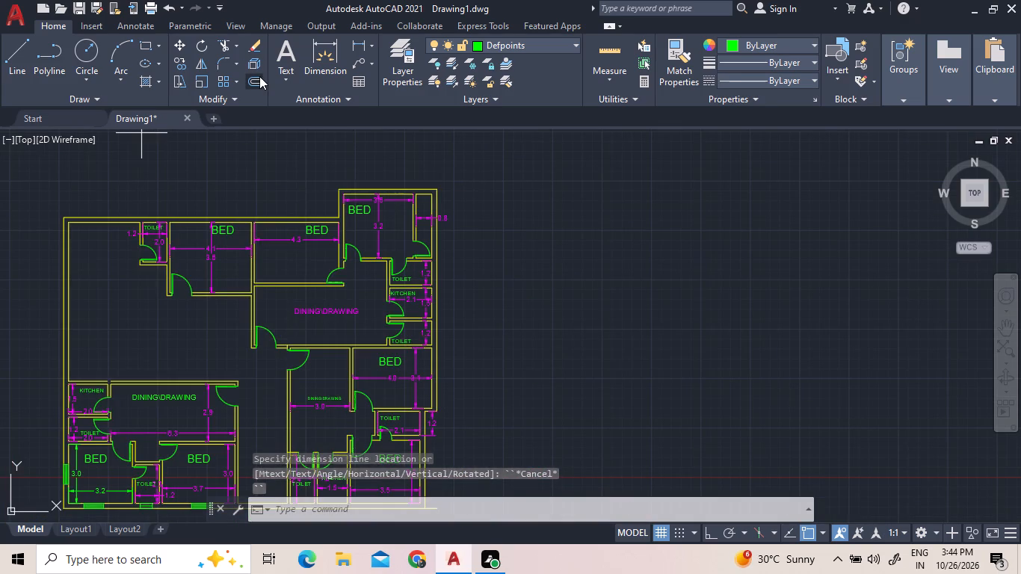
text(2.89)
key(Return)
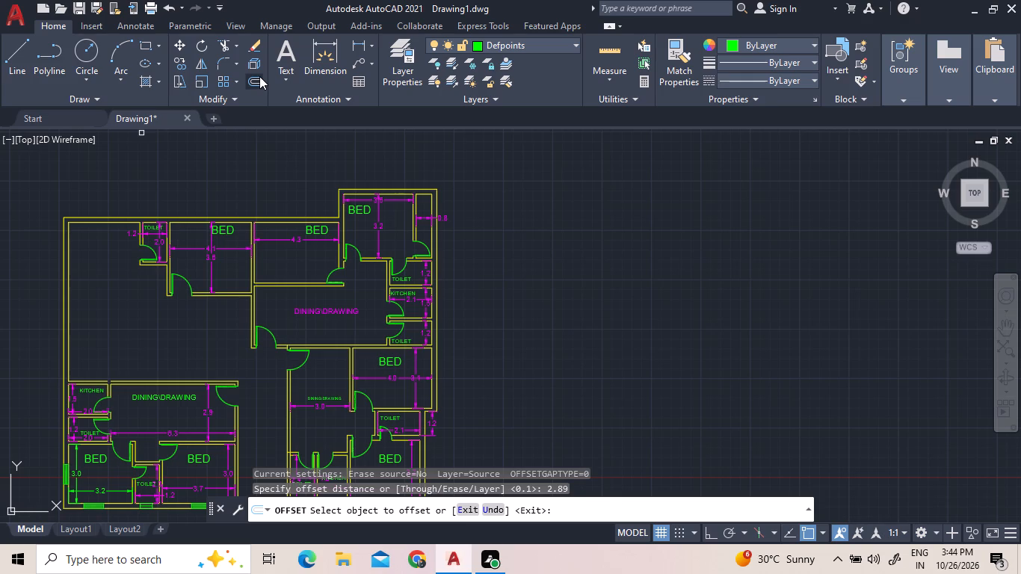
click(120, 224)
click(117, 252)
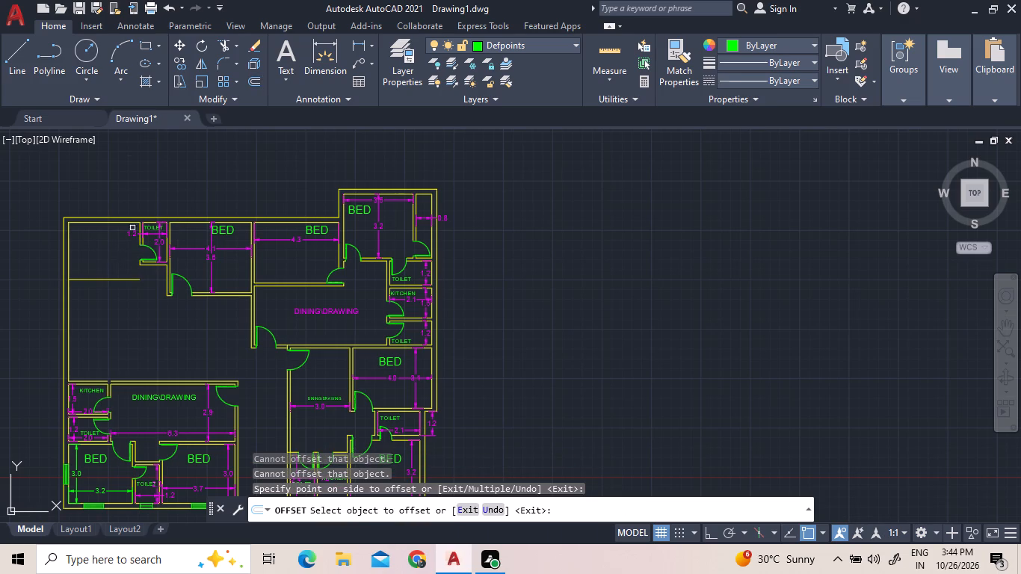
Offset the new horizontal partition line downward by 0.15 to form the wall thickness.
click(258, 77)
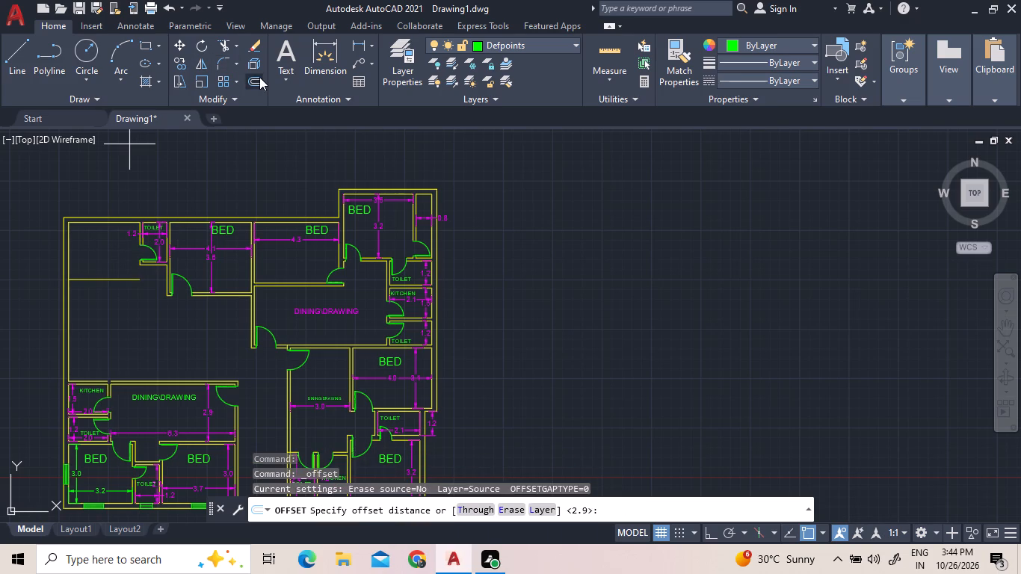
text(0.15)
key(Return)
click(95, 276)
click(95, 280)
click(94, 292)
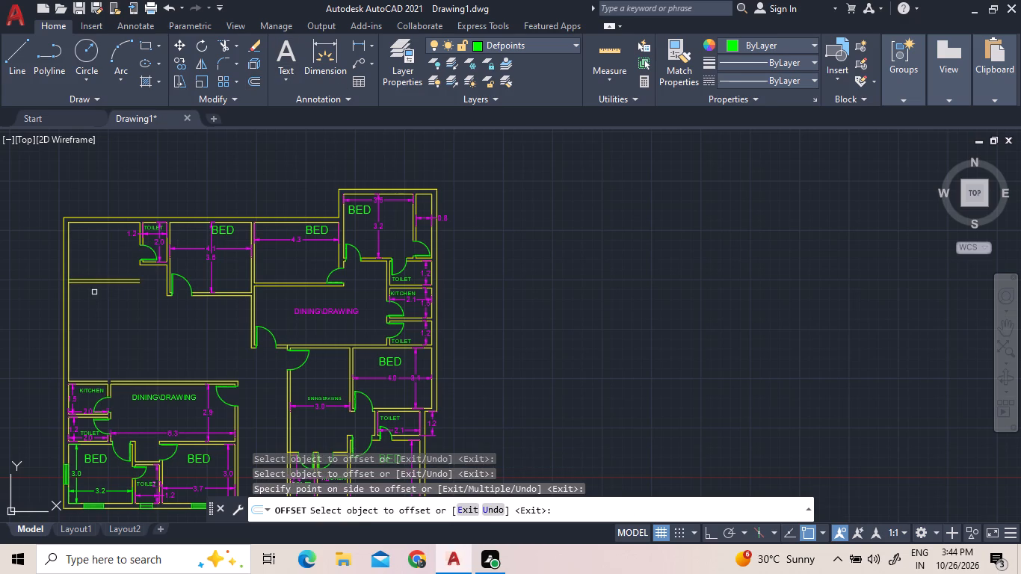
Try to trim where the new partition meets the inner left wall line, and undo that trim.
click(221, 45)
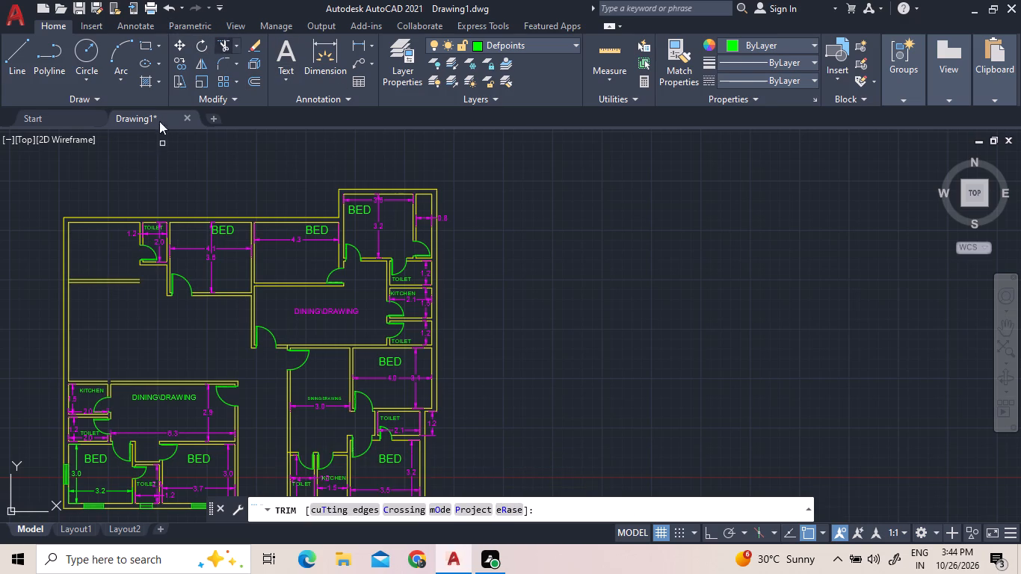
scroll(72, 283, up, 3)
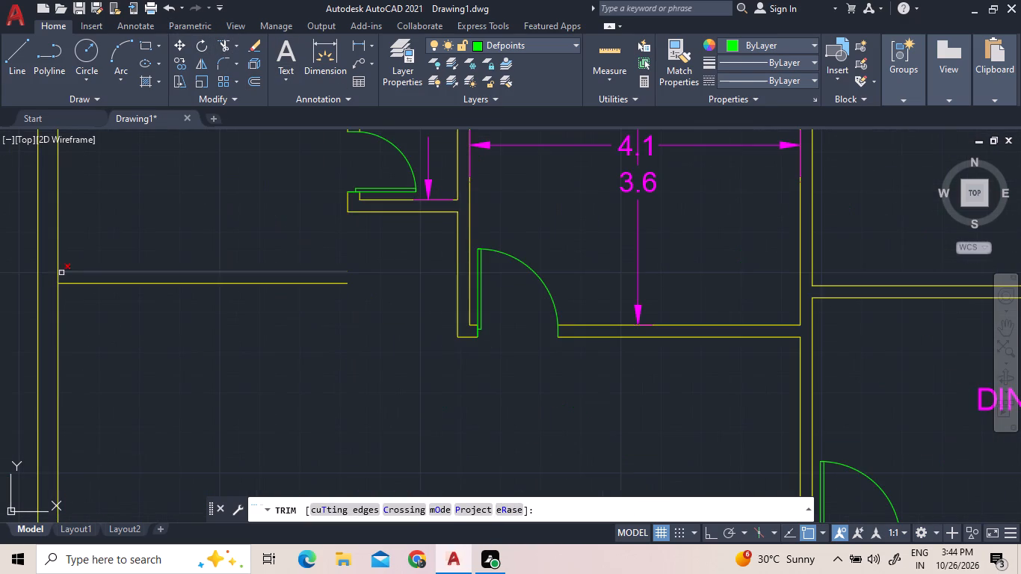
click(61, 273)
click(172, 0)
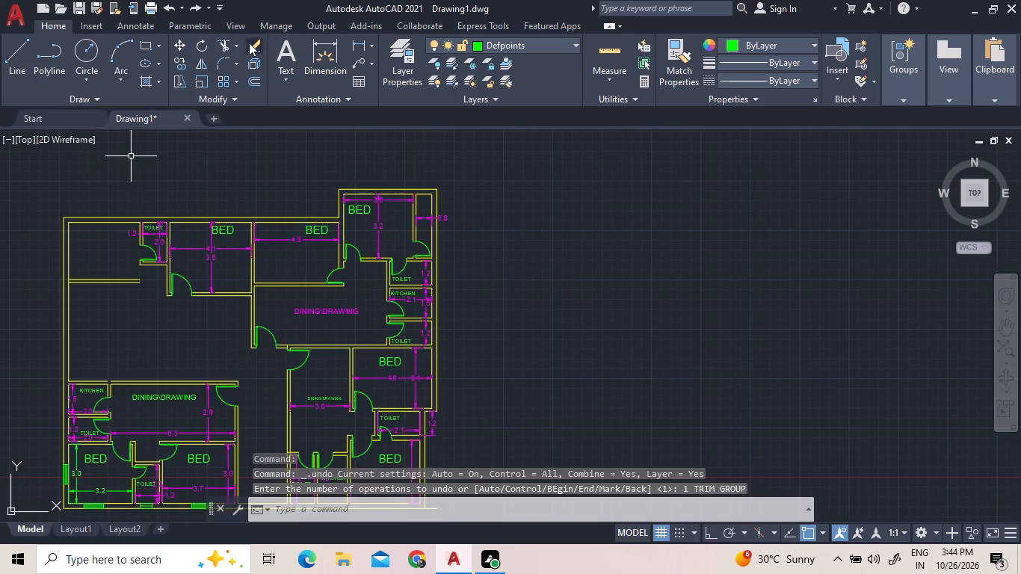
Trim the inner left wall line between the two new partition lines.
click(220, 43)
scroll(63, 301, up, 3)
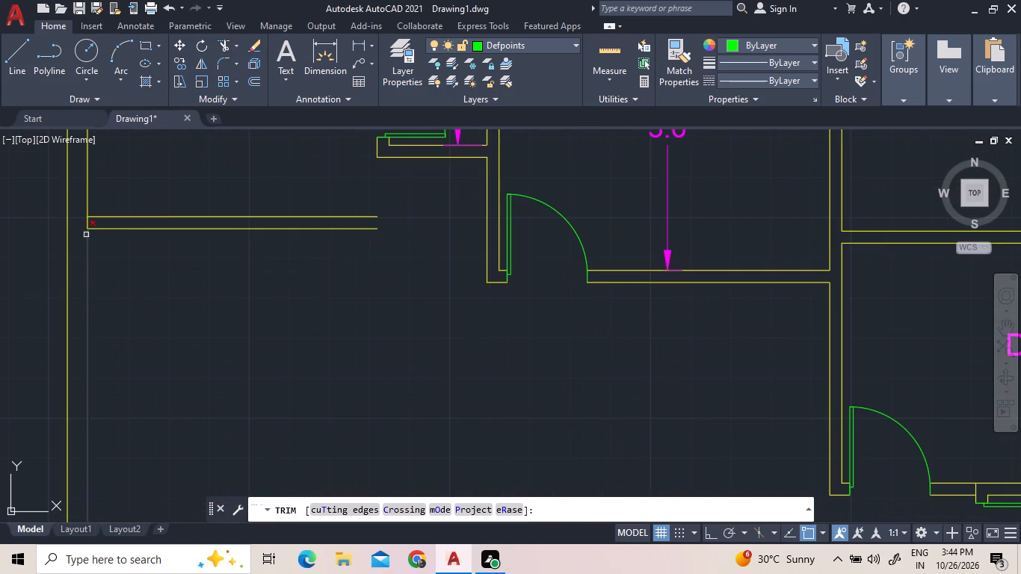
click(87, 222)
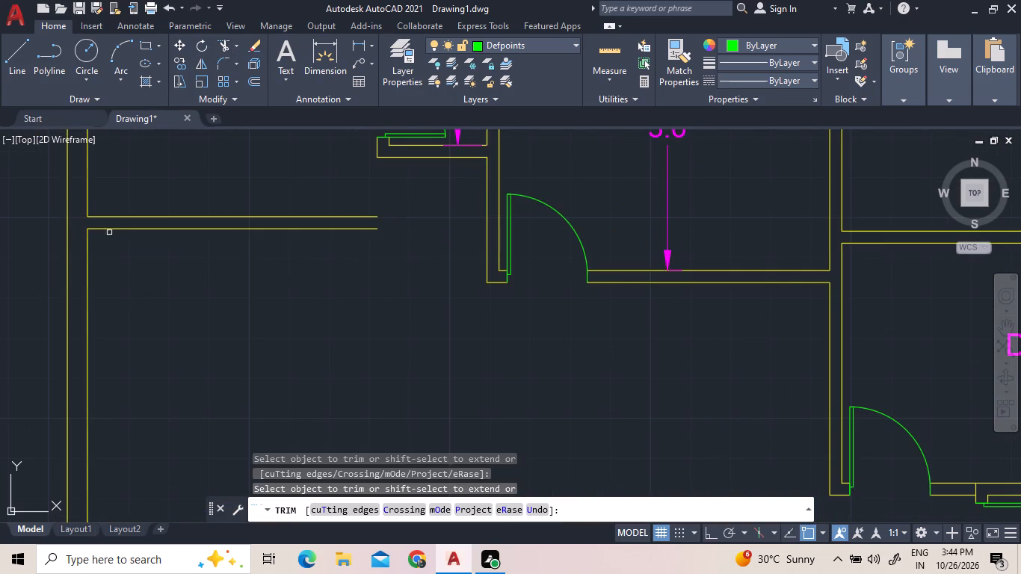
scroll(173, 380, down, 1)
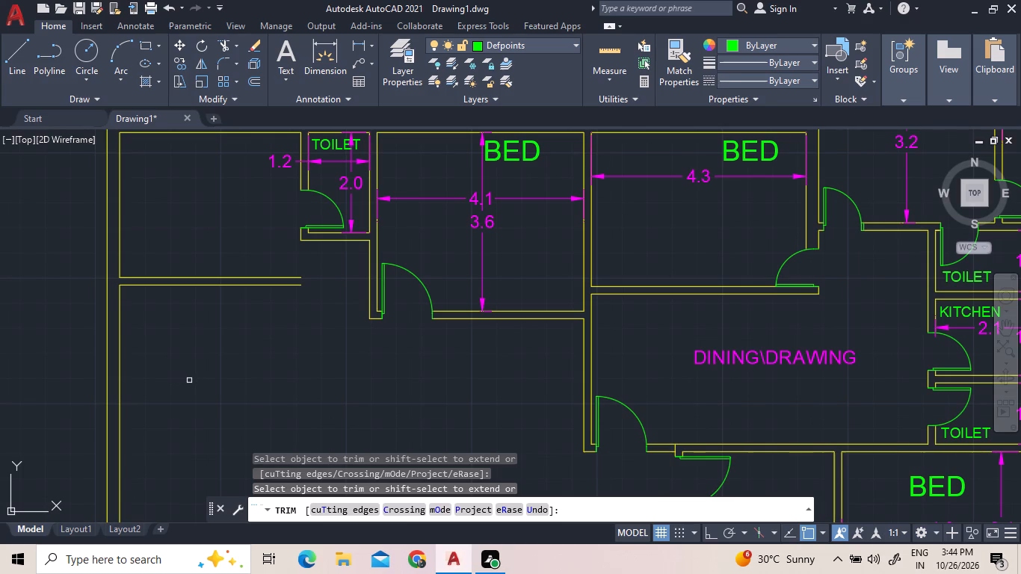
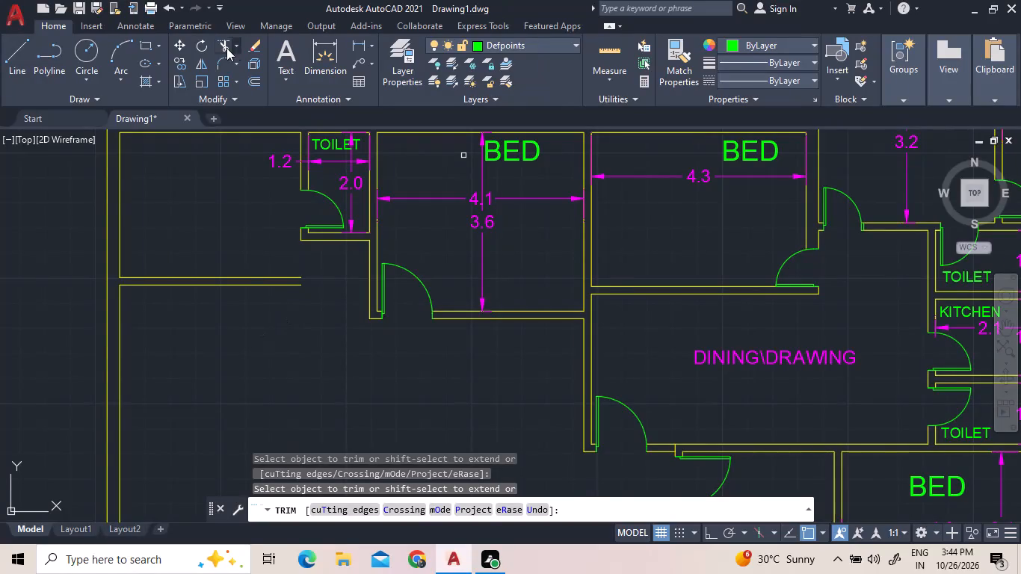
Offset both segments of the upper-left toilet's outer left wall line 3.35 toward the left exterior wall.
click(251, 84)
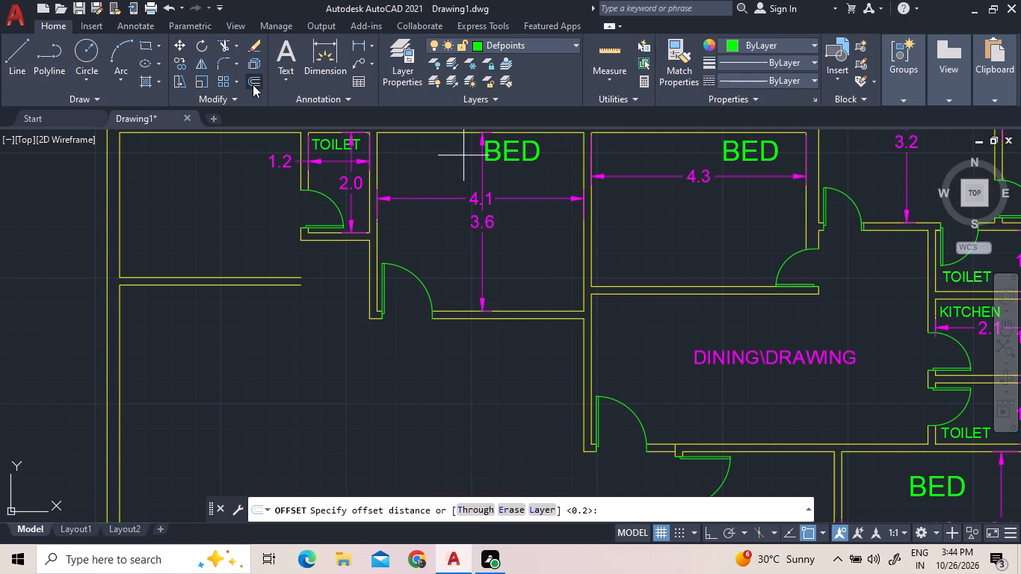
text(3.35)
key(Return)
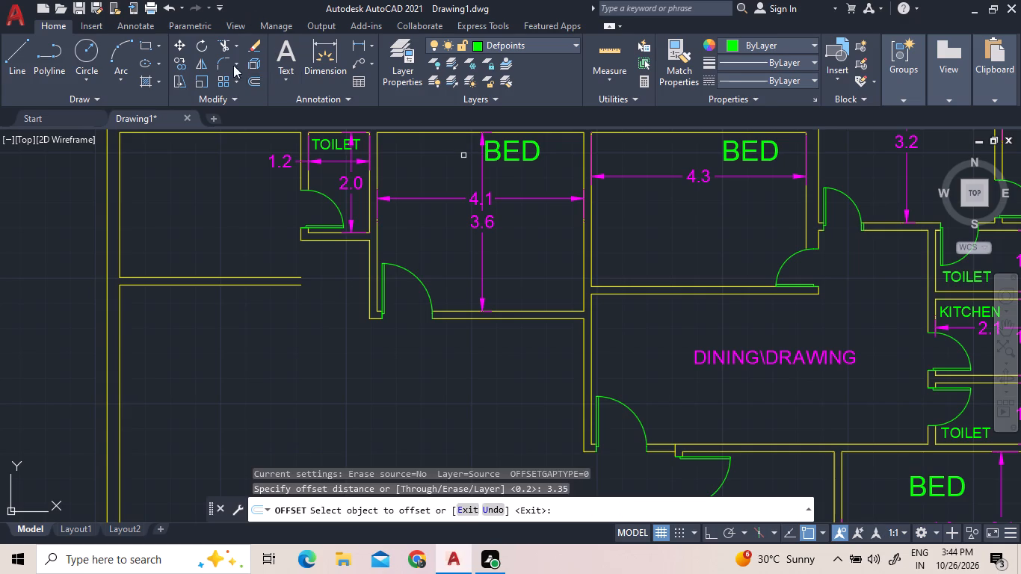
click(302, 143)
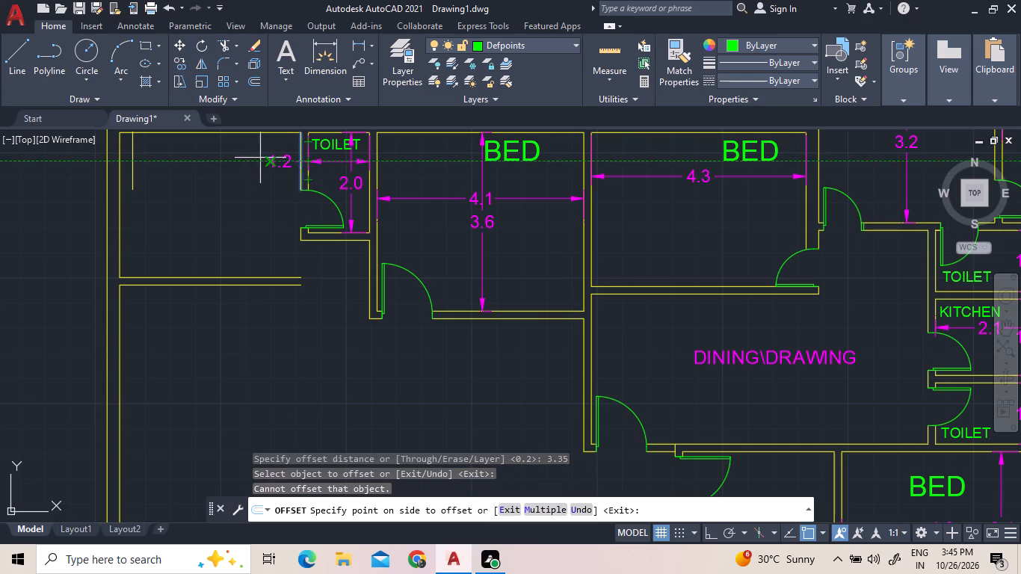
click(224, 224)
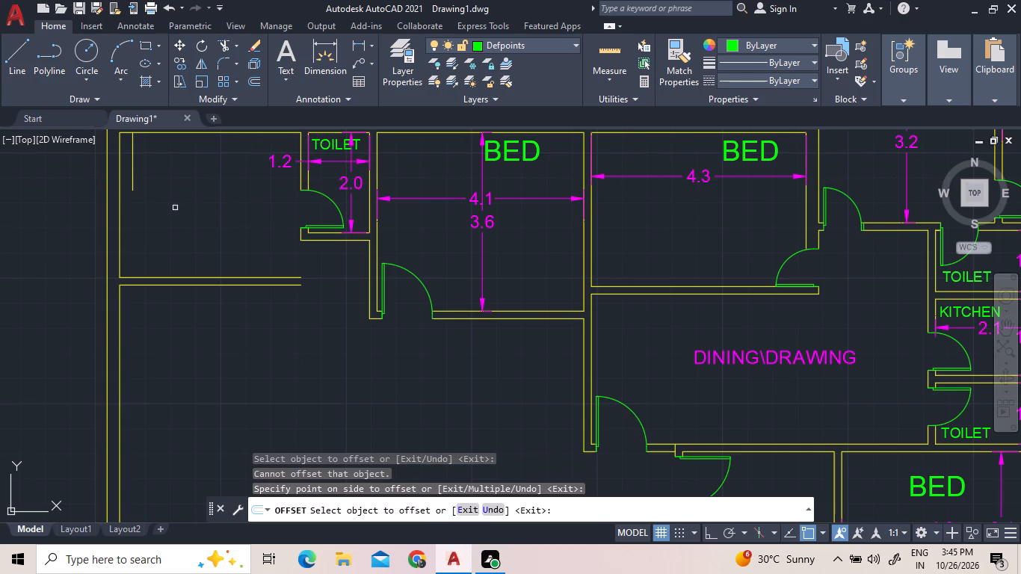
click(301, 235)
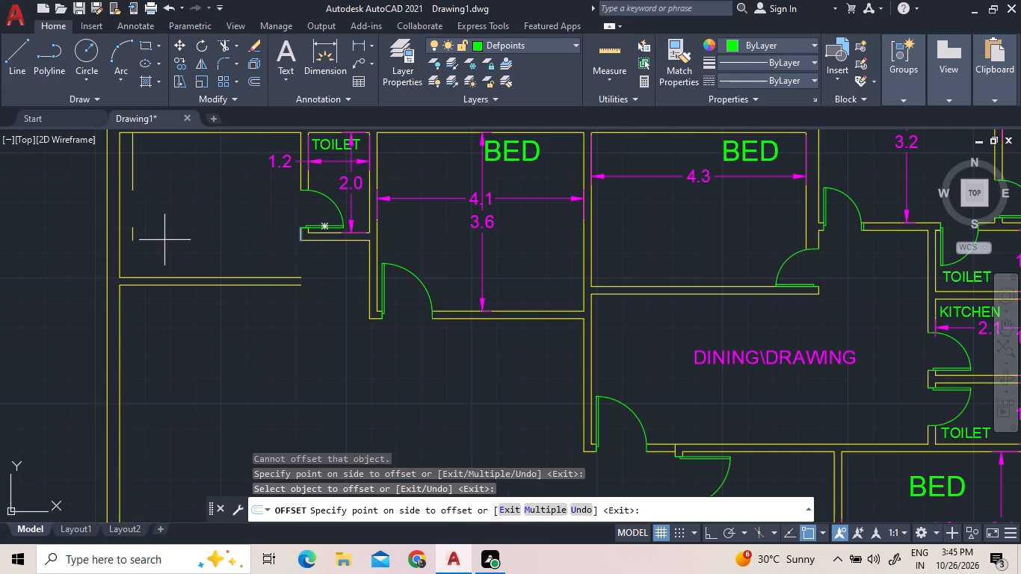
click(164, 240)
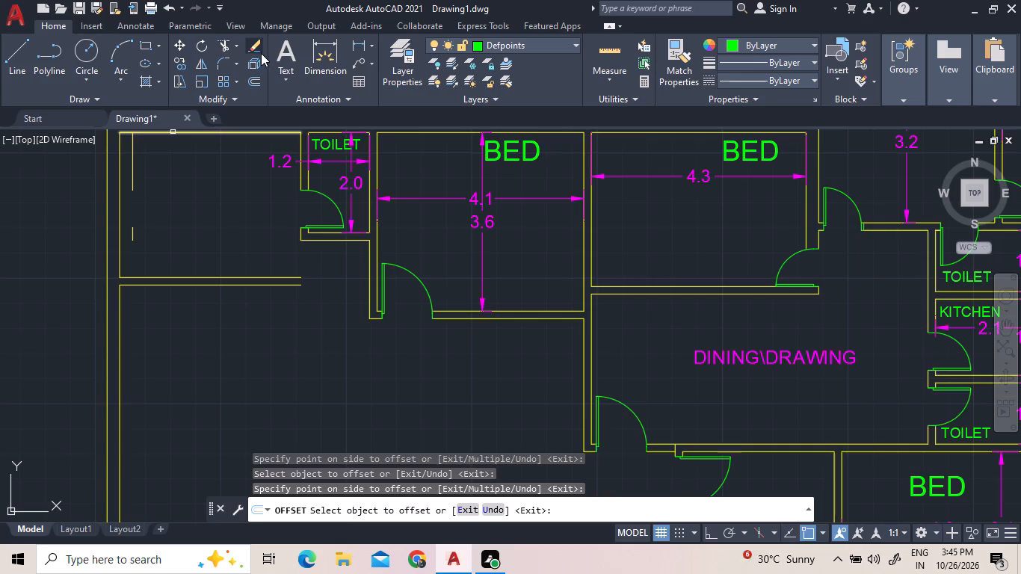
Extend the upper offset segment down to the horizontal partition of the upper-left room.
click(237, 46)
click(241, 87)
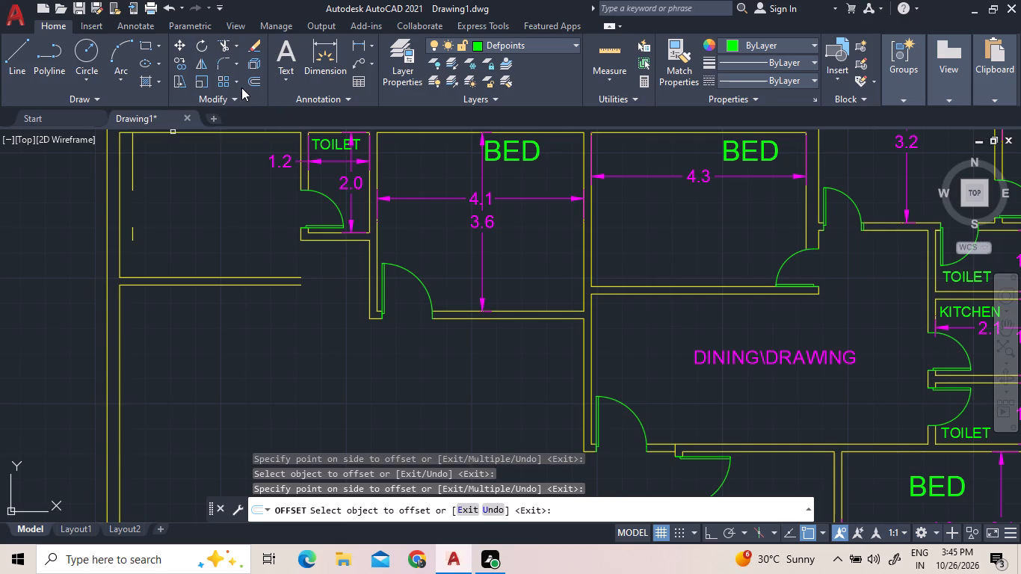
click(132, 174)
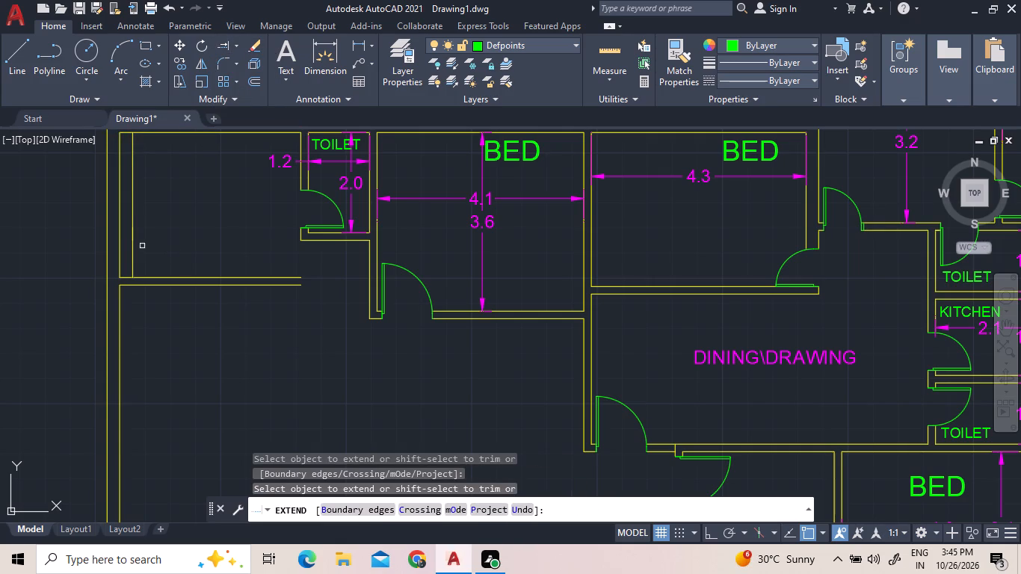
right_click(151, 215)
click(163, 228)
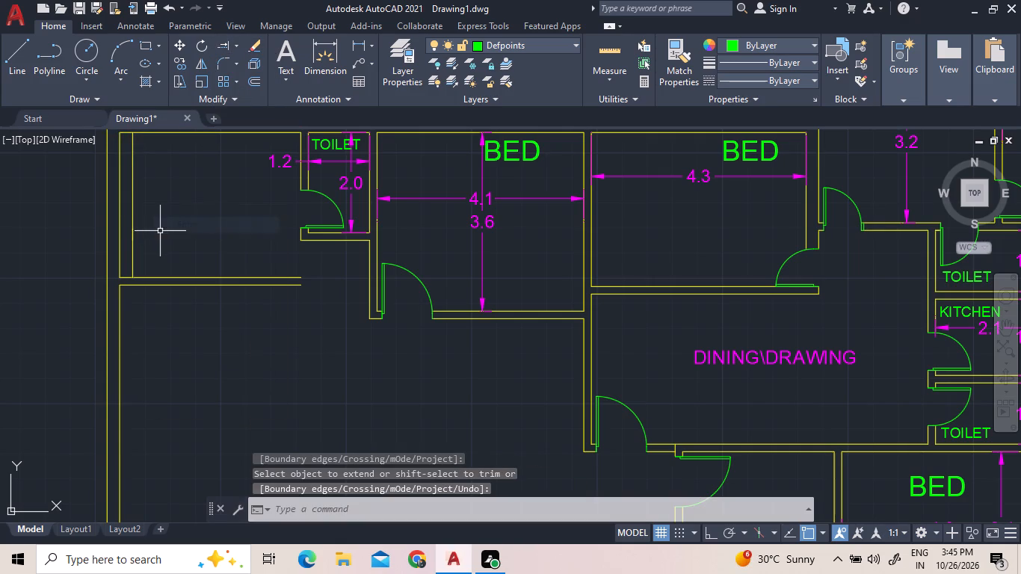
Delete the leftover short offset segment and the old inner left wall line of the upper-left room.
click(132, 235)
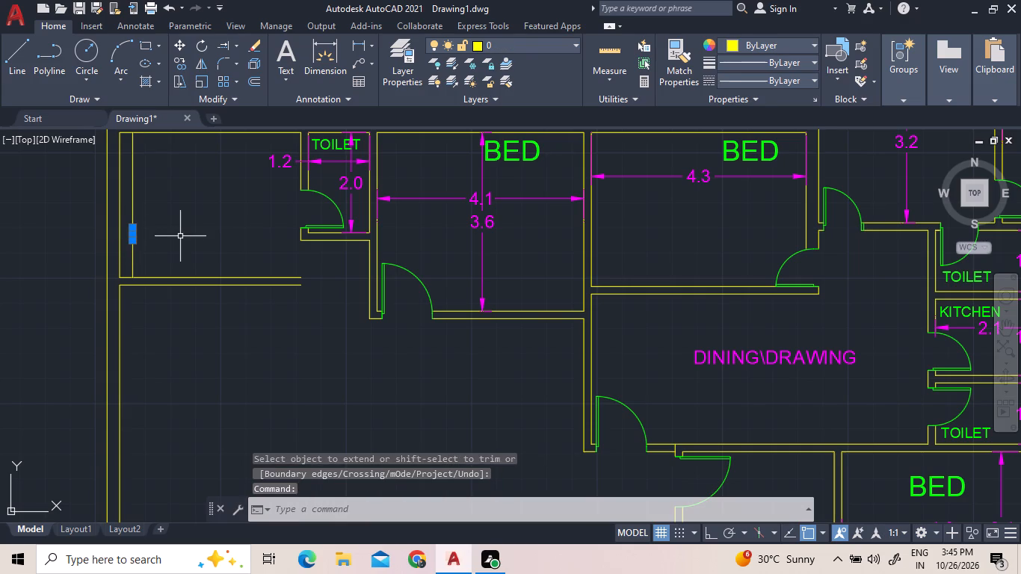
key(Delete)
scroll(220, 317, down, 1)
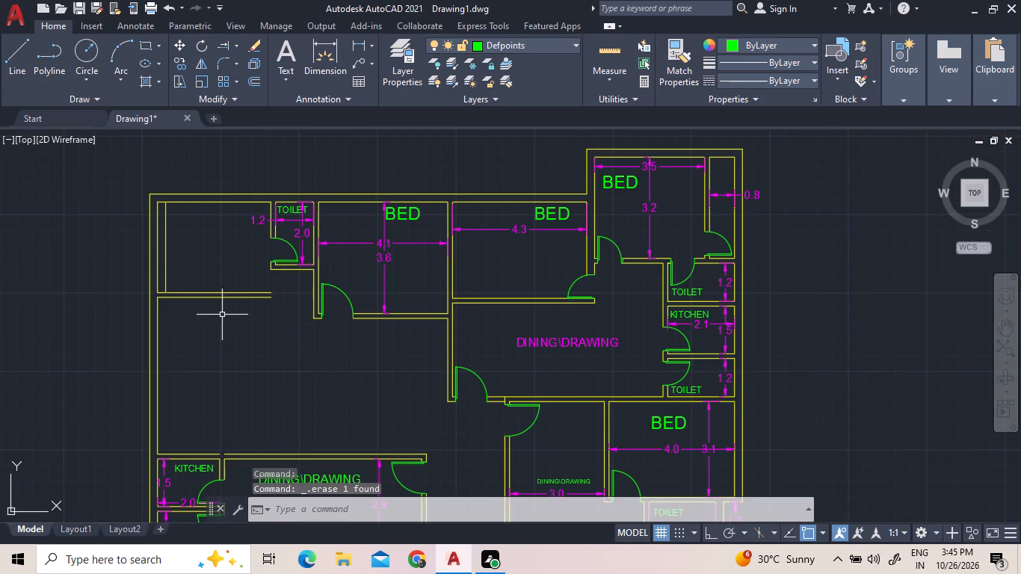
scroll(158, 219, up, 2)
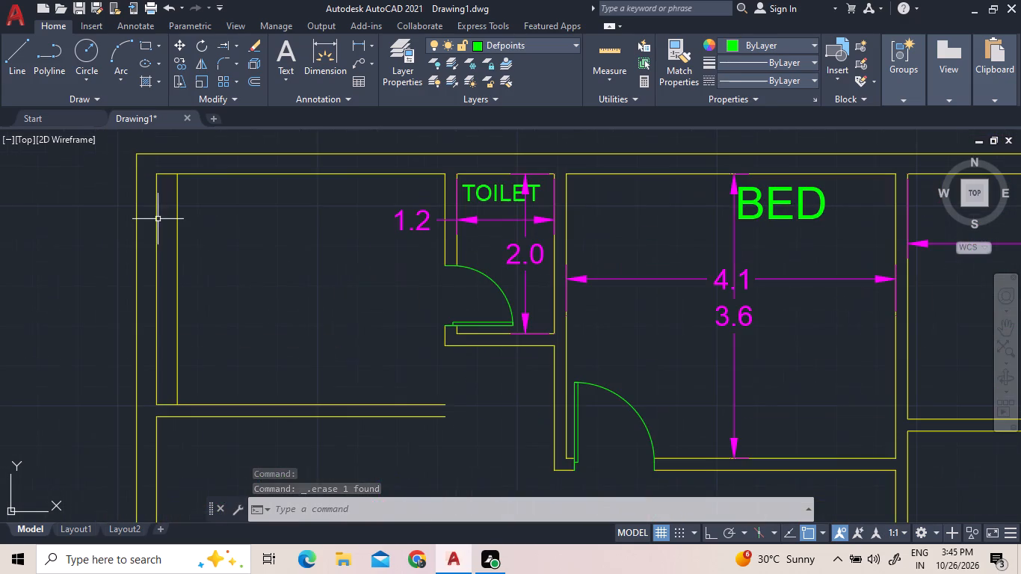
click(158, 221)
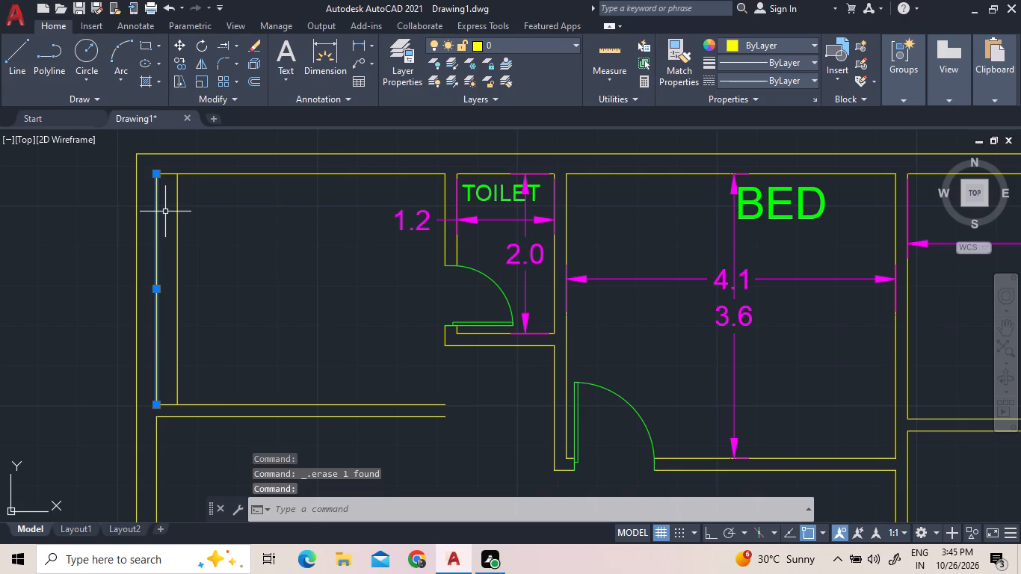
key(Delete)
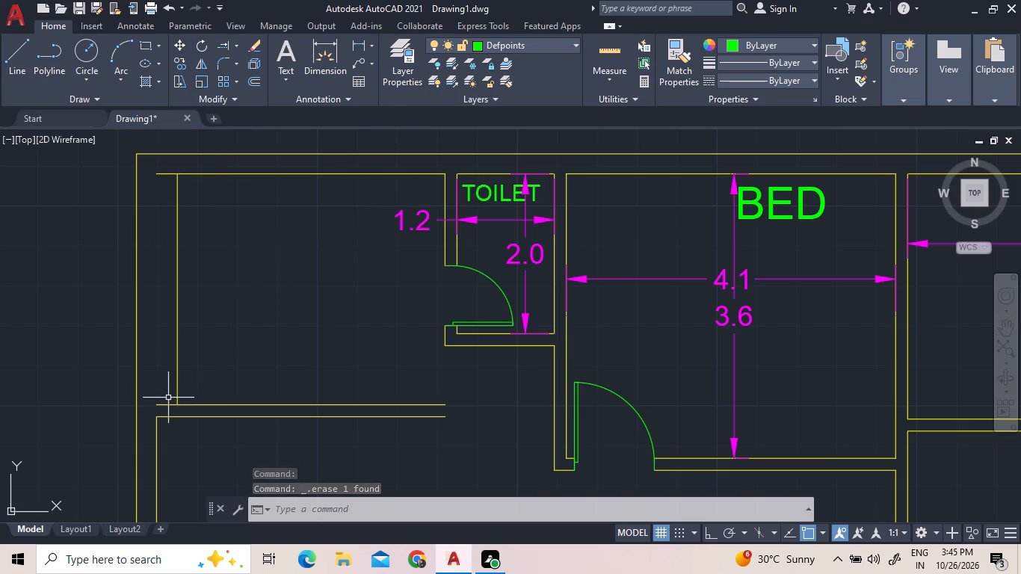
Extend the upper-left room's inner top wall line and the upper partition line to the outer left wall line.
scroll(196, 312, down, 5)
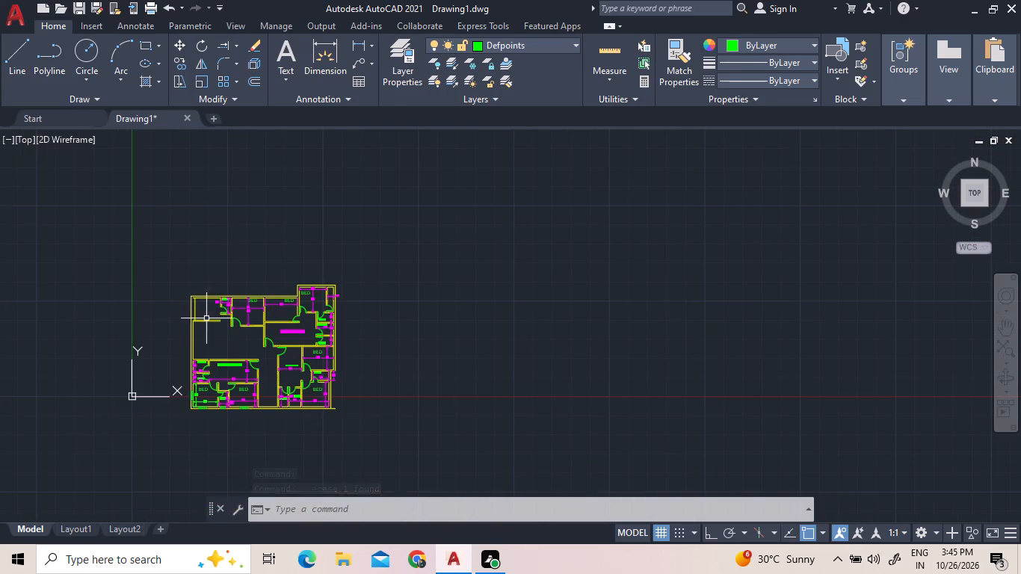
scroll(205, 334, up, 3)
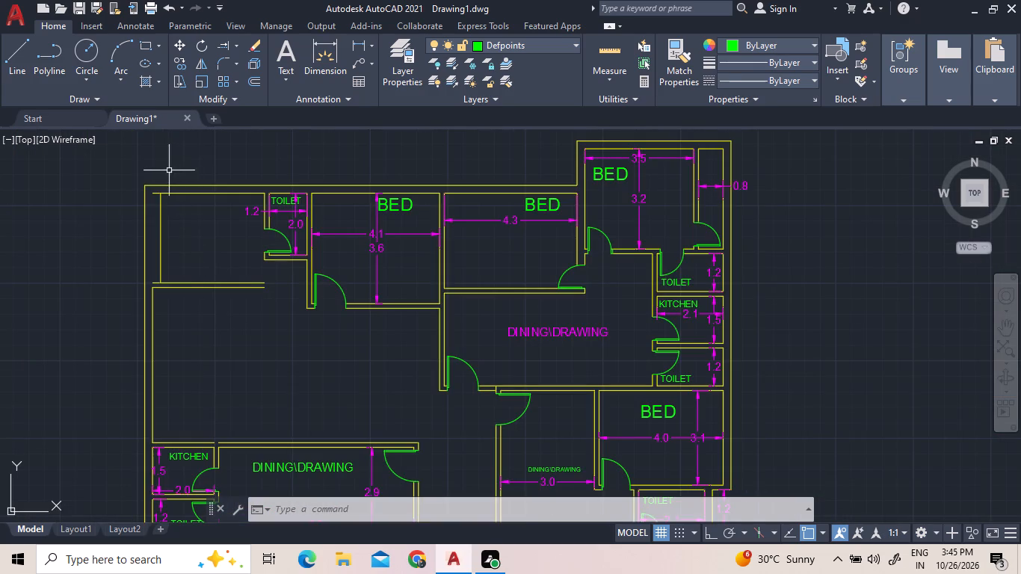
scroll(152, 188, up, 3)
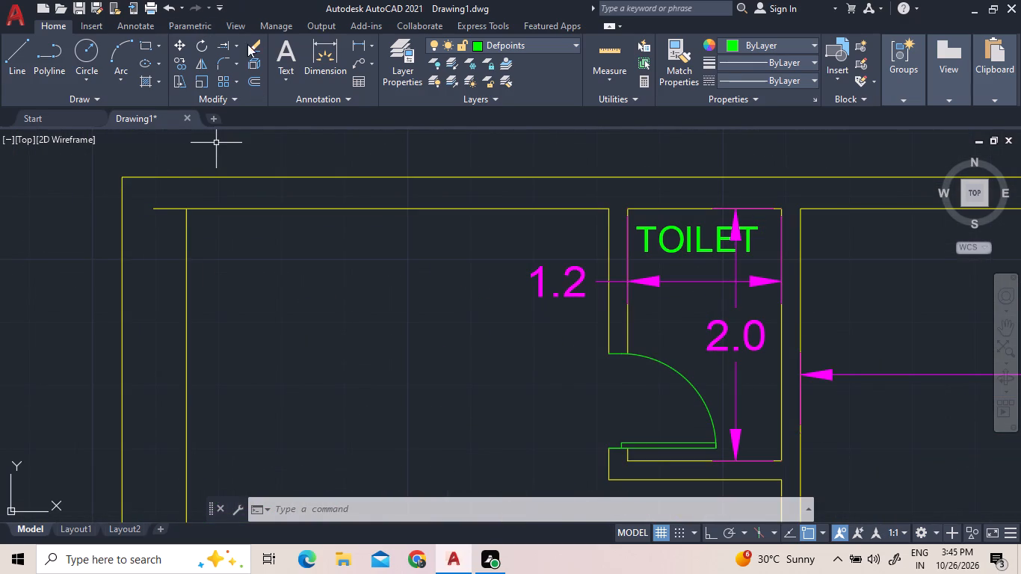
click(223, 46)
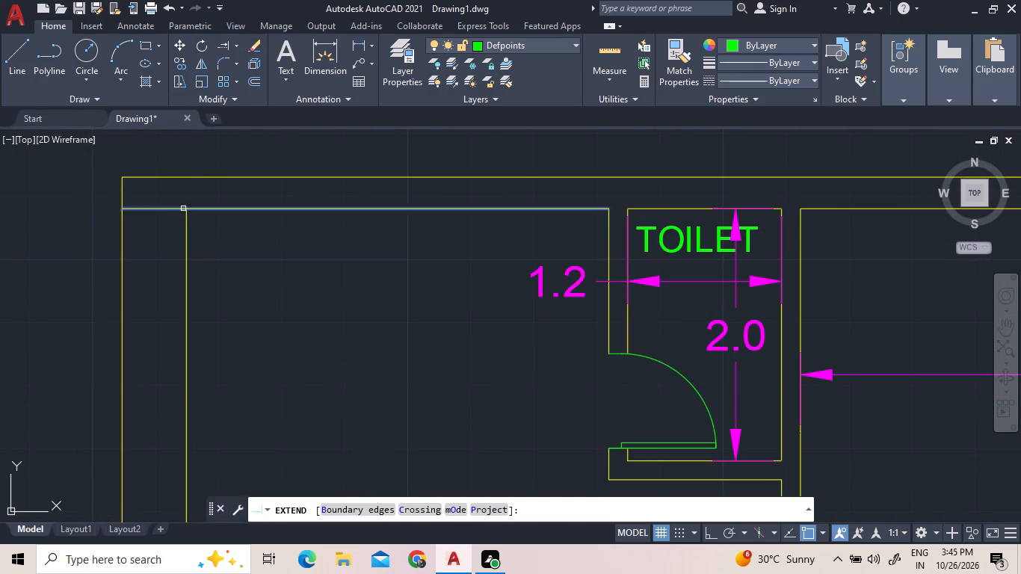
click(176, 209)
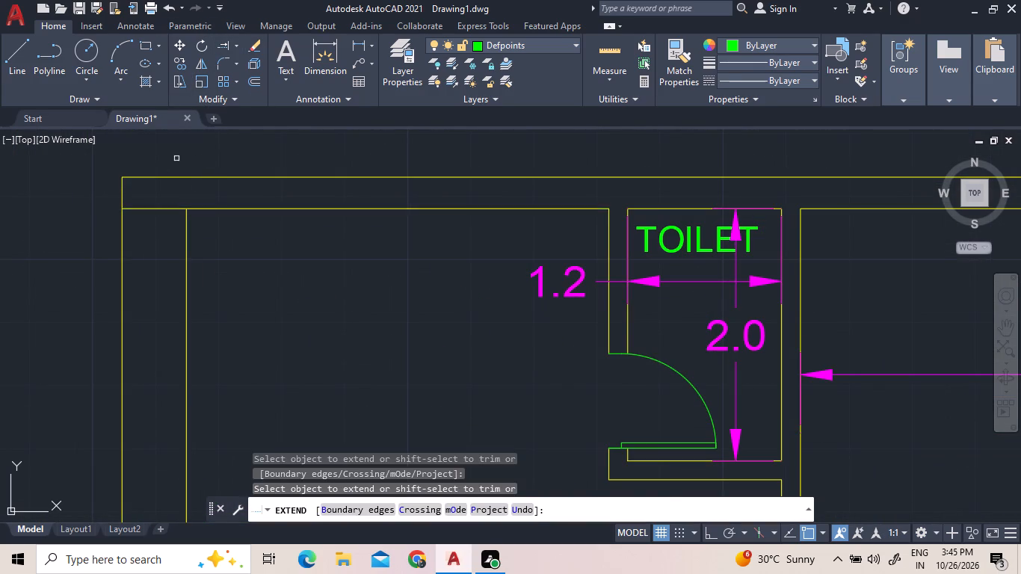
scroll(176, 158, down, 3)
scroll(183, 263, up, 2)
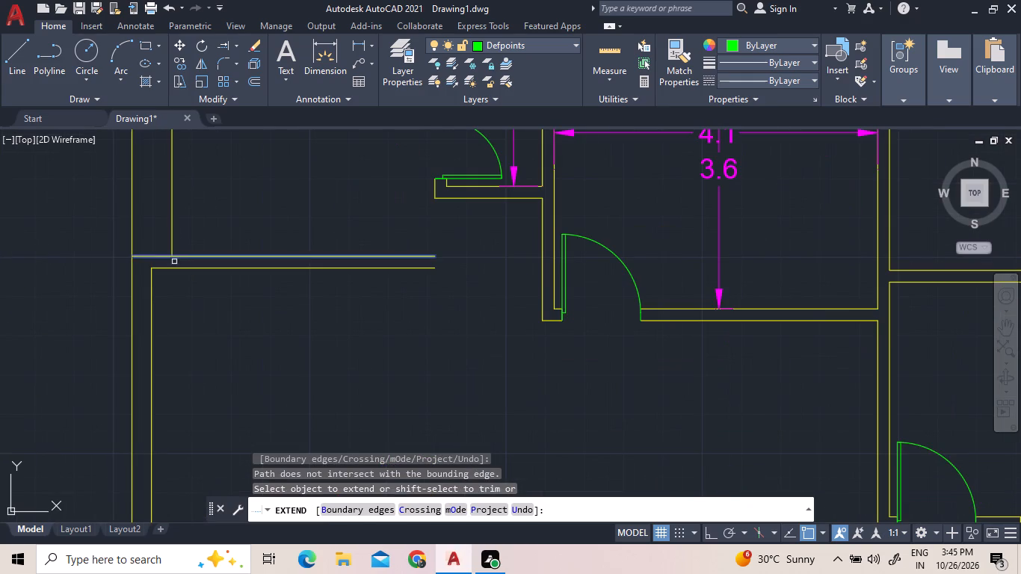
click(168, 258)
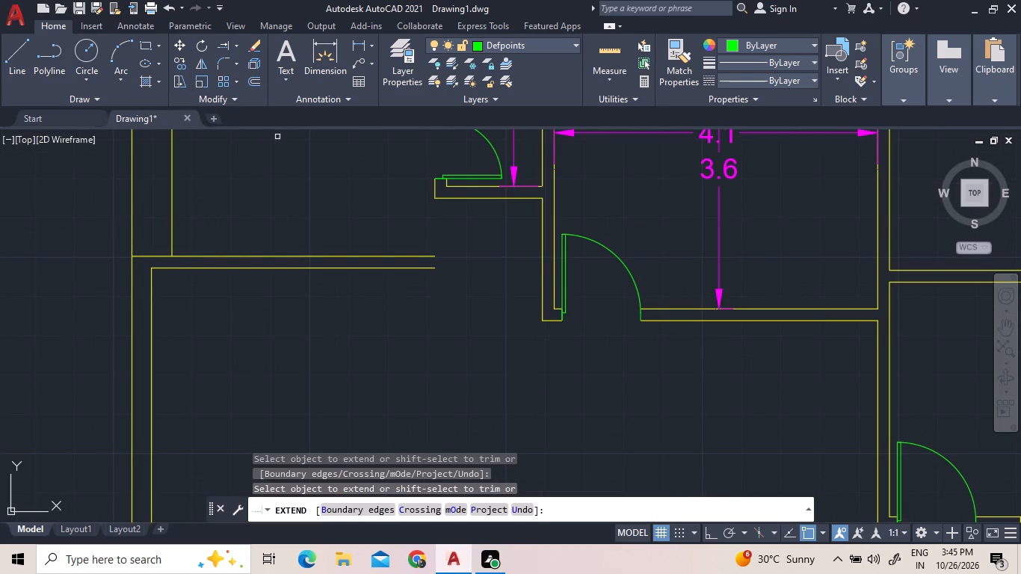
Extend the toilet's outer left wall line down through the upper partition line to the lower one.
click(433, 197)
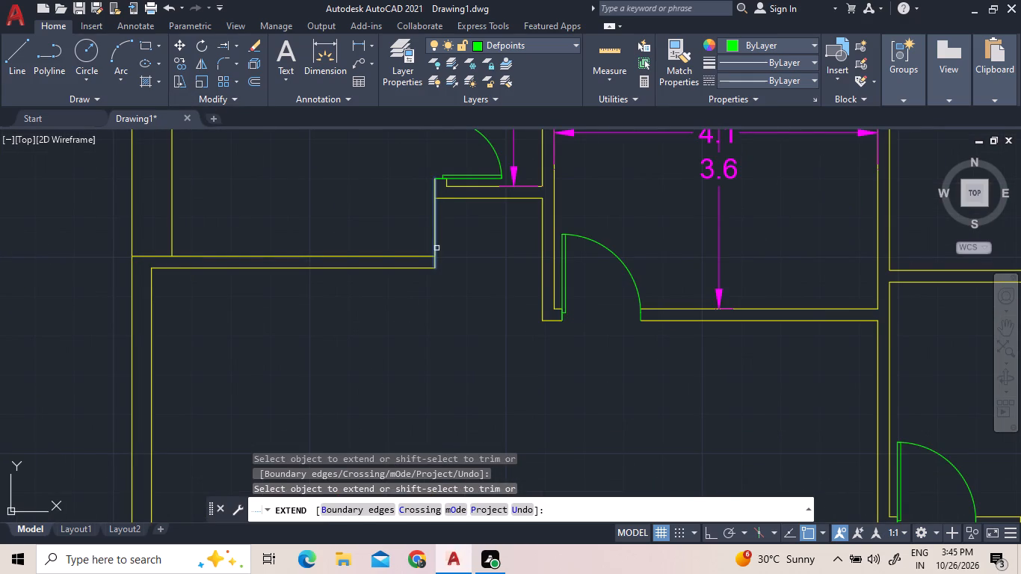
click(437, 248)
right_click(377, 213)
click(379, 226)
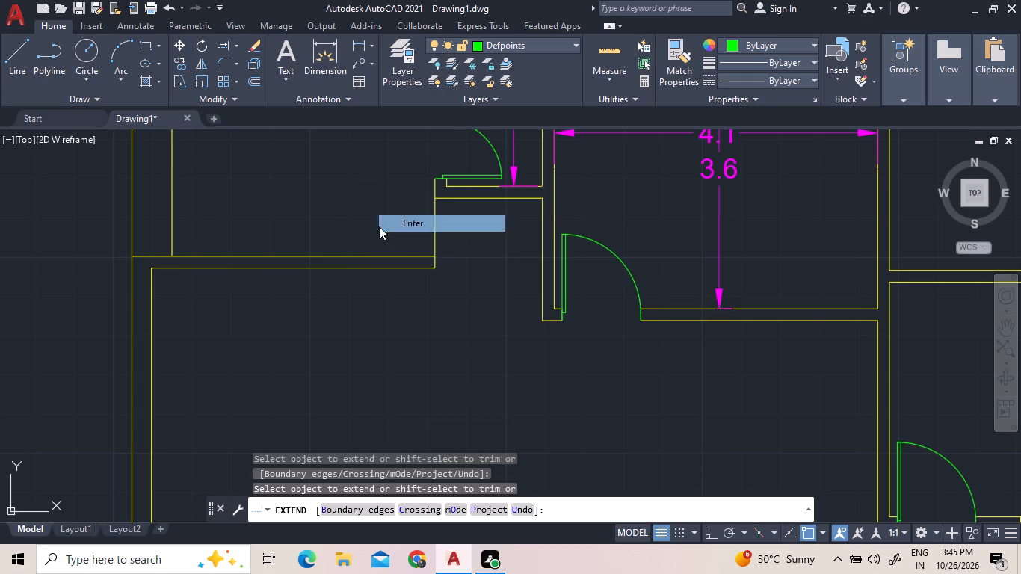
Extend the toilet's inner left wall line down to the lower partition line, and extend both partition lines rightward to meet it.
scroll(480, 242, down, 2)
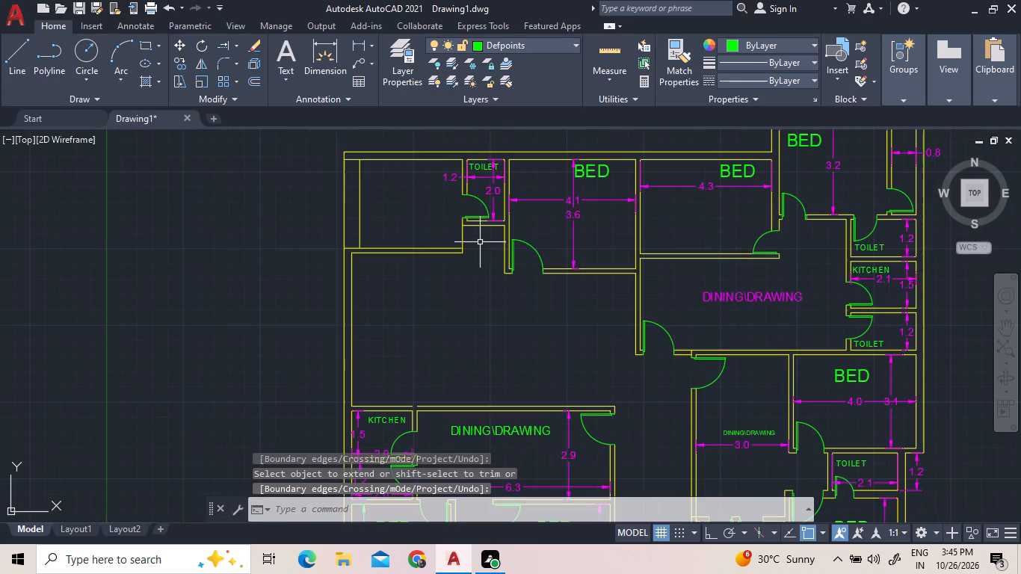
scroll(491, 218, up, 2)
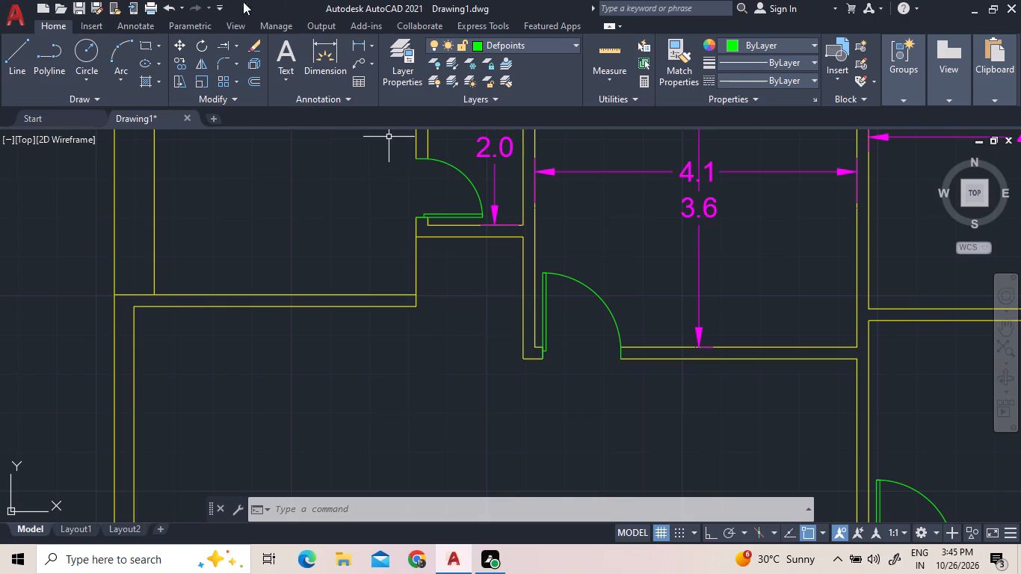
click(227, 40)
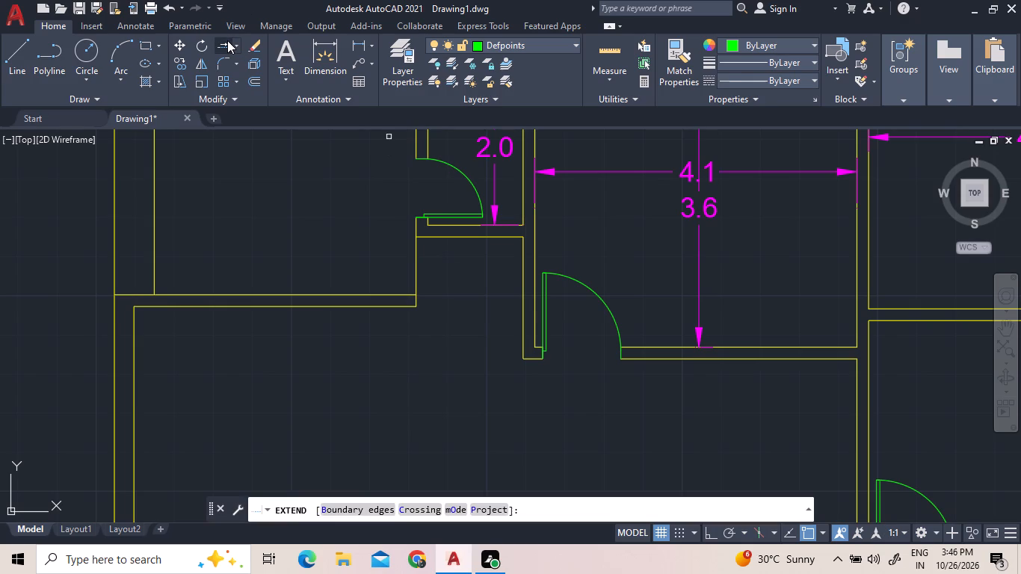
click(428, 221)
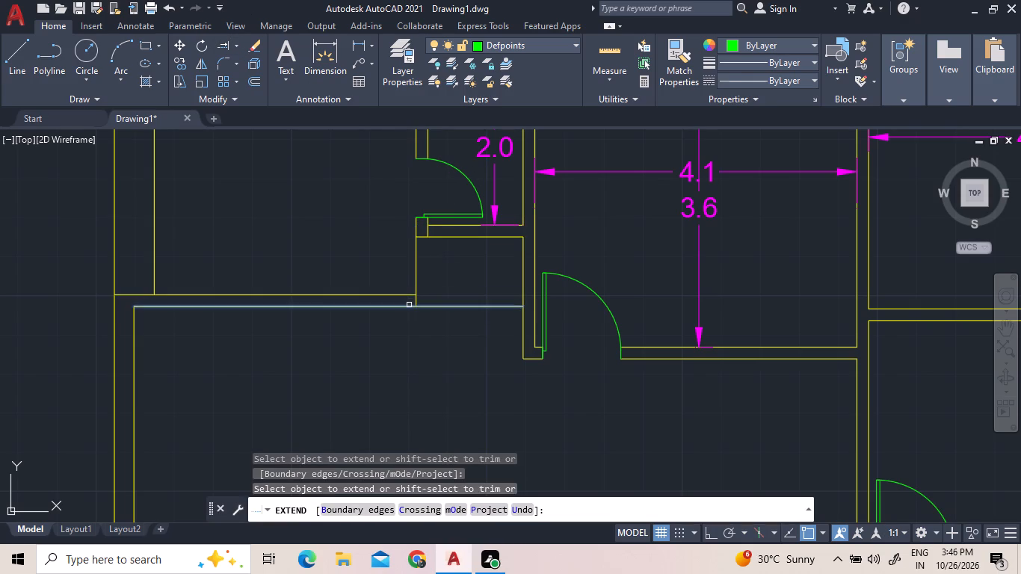
click(409, 305)
click(429, 229)
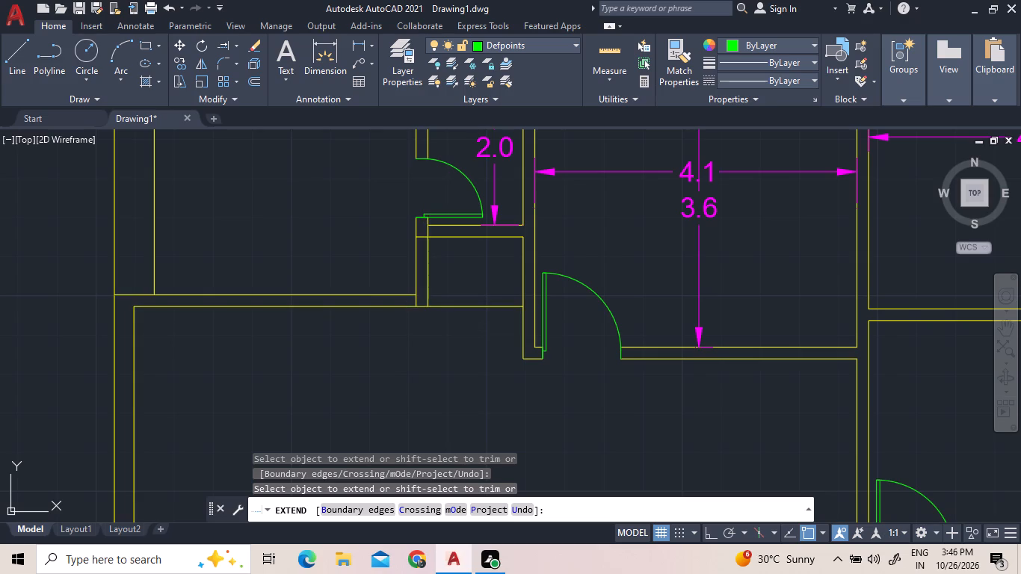
click(407, 294)
right_click(368, 225)
click(371, 234)
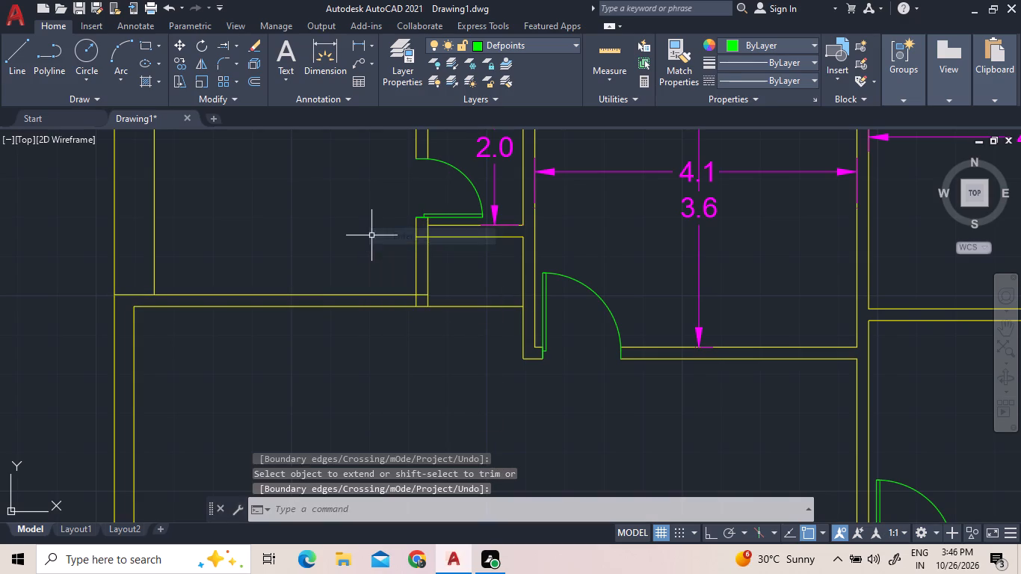
Trim the extended wall lines between the toilet's bottom wall and the partition, and the stub inside the toilet wall, to open the doorway.
click(235, 46)
click(247, 71)
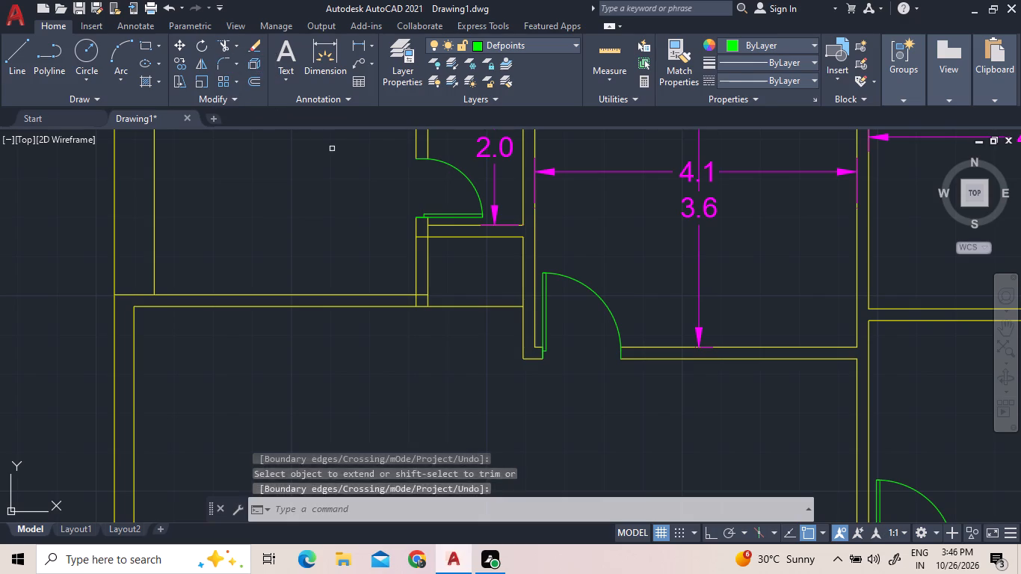
click(398, 254)
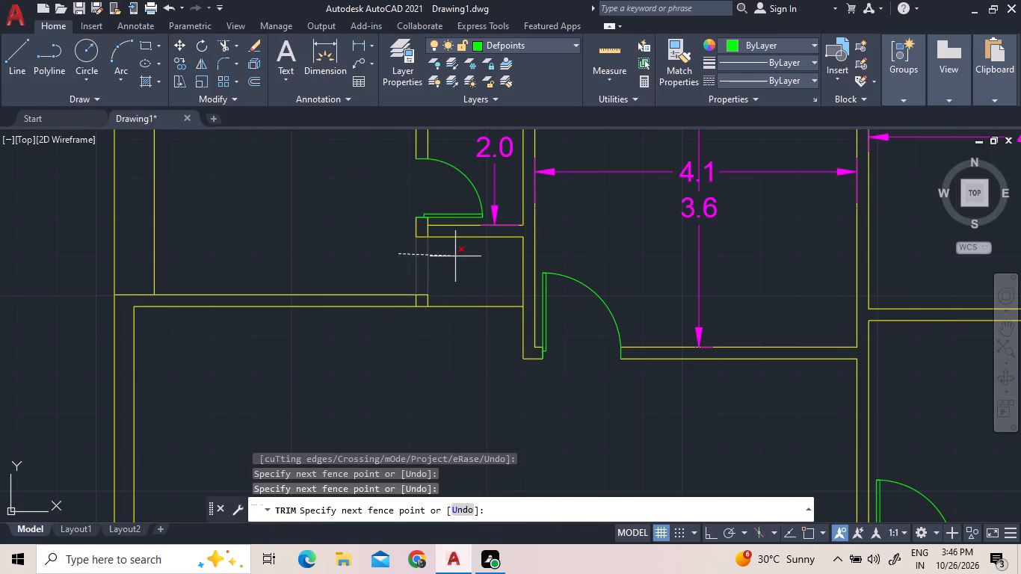
click(455, 256)
click(429, 229)
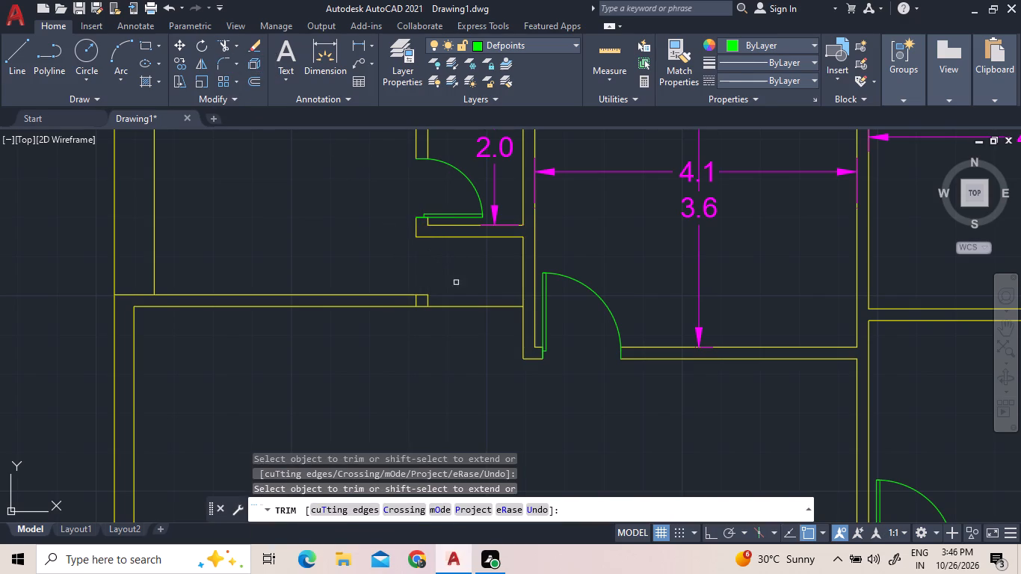
Trim the lower partition line past the wall end and remove the extra vertical line inside that end.
drag(460, 297, 464, 317)
click(471, 337)
click(433, 312)
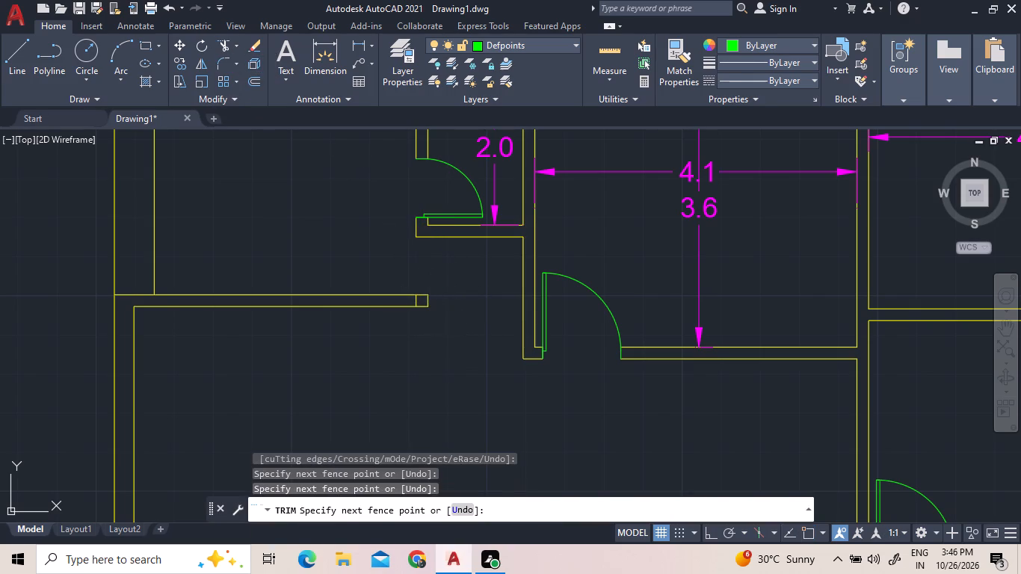
click(417, 303)
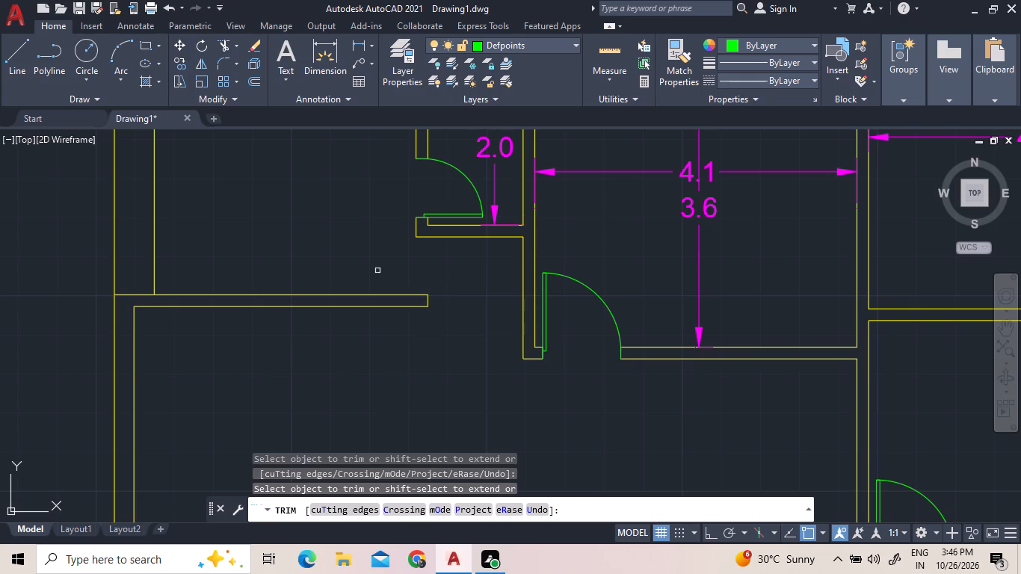
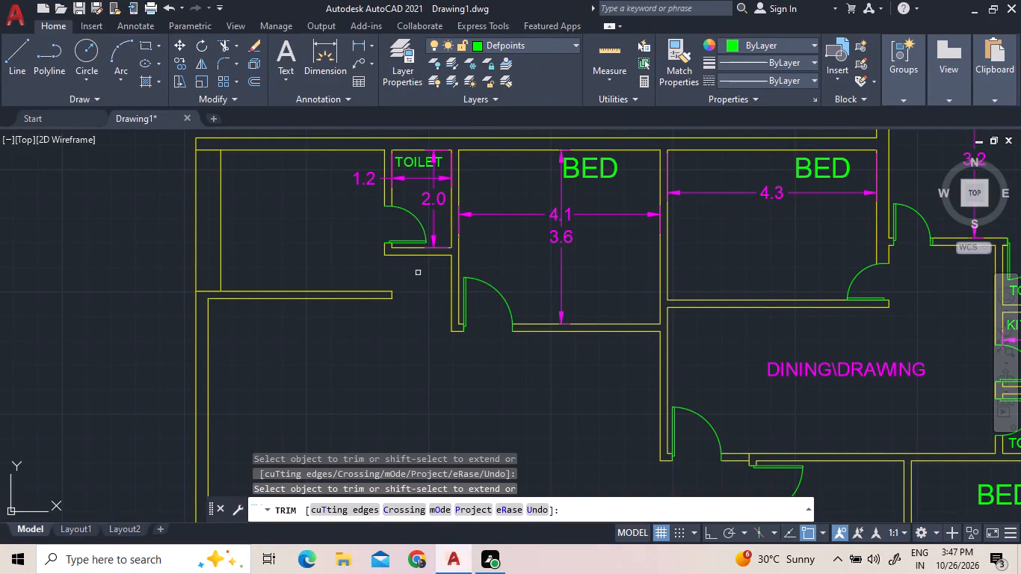
Mirror the toilet door about the outer face of the toilet's left wall, keeping the original door.
right_click(351, 222)
click(367, 239)
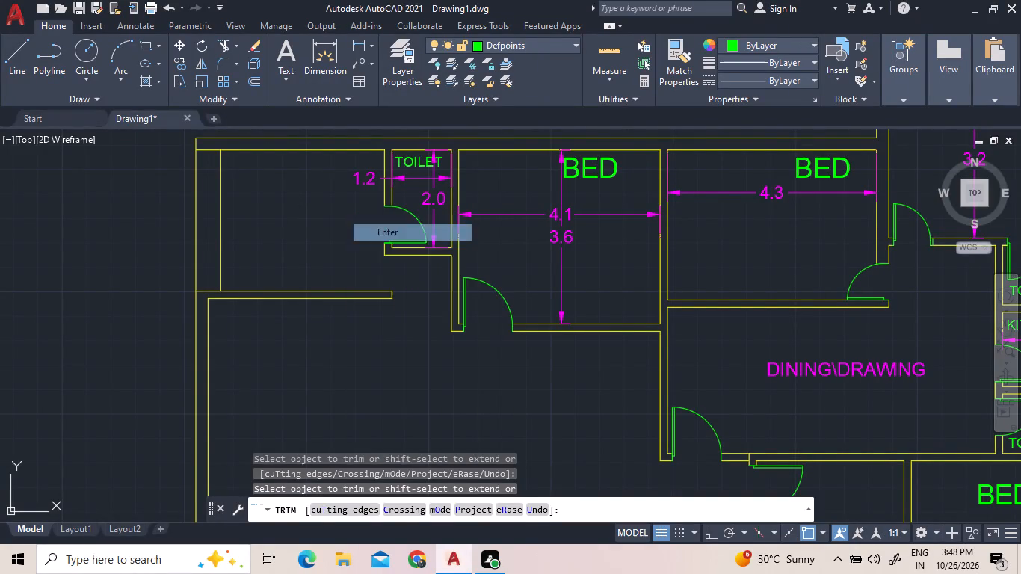
click(410, 215)
right_click(333, 237)
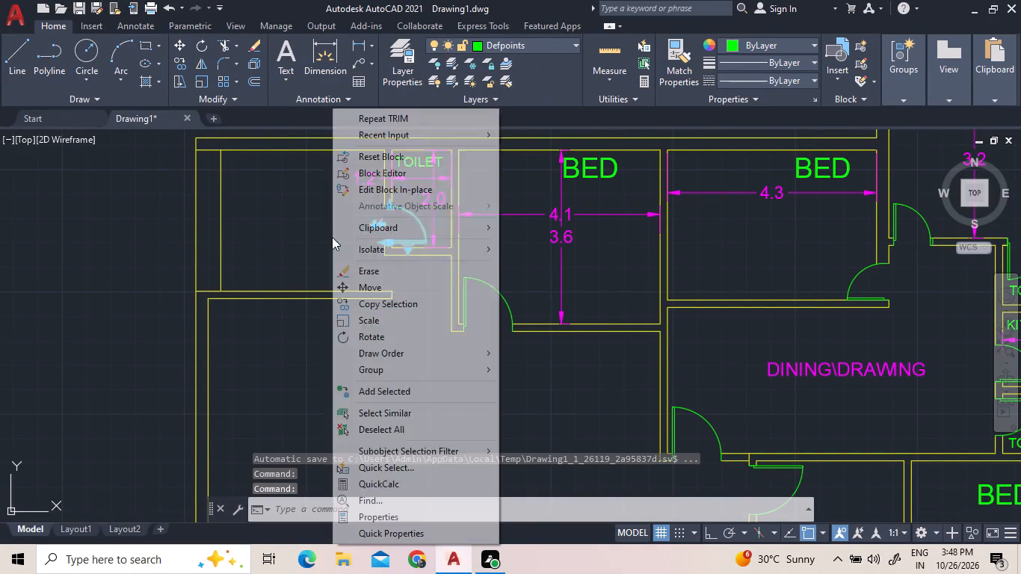
click(199, 66)
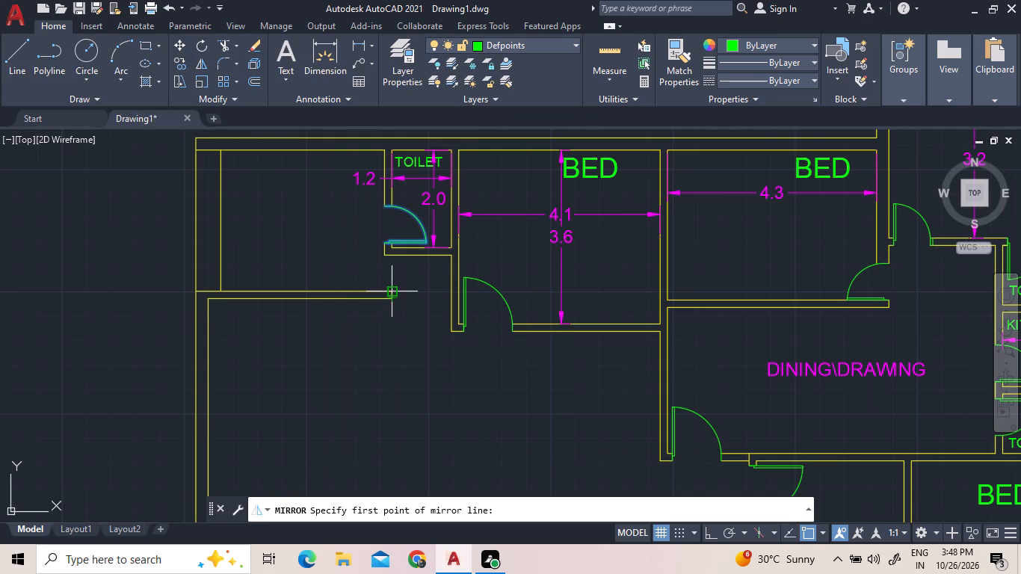
click(383, 243)
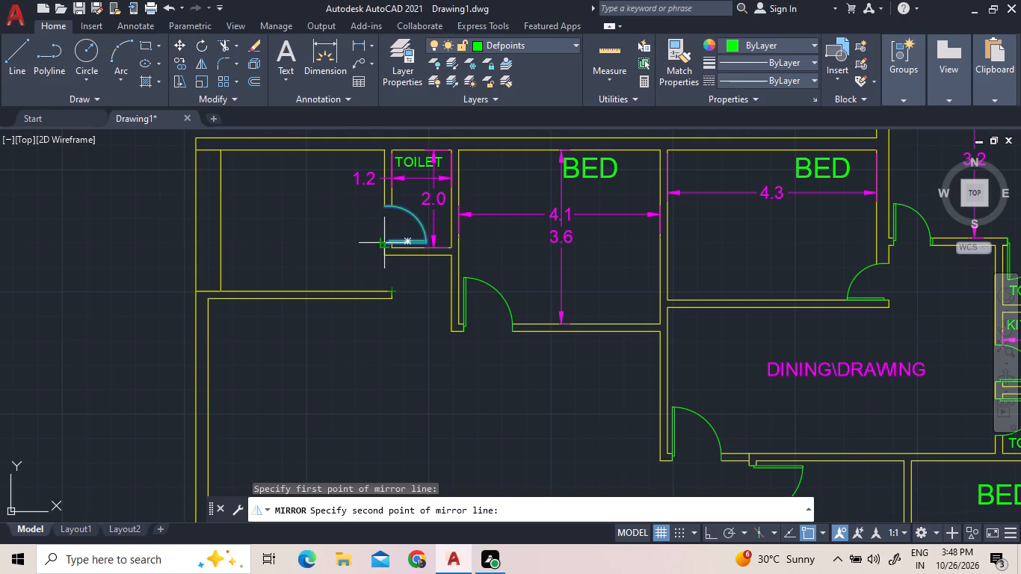
scroll(389, 249, up, 2)
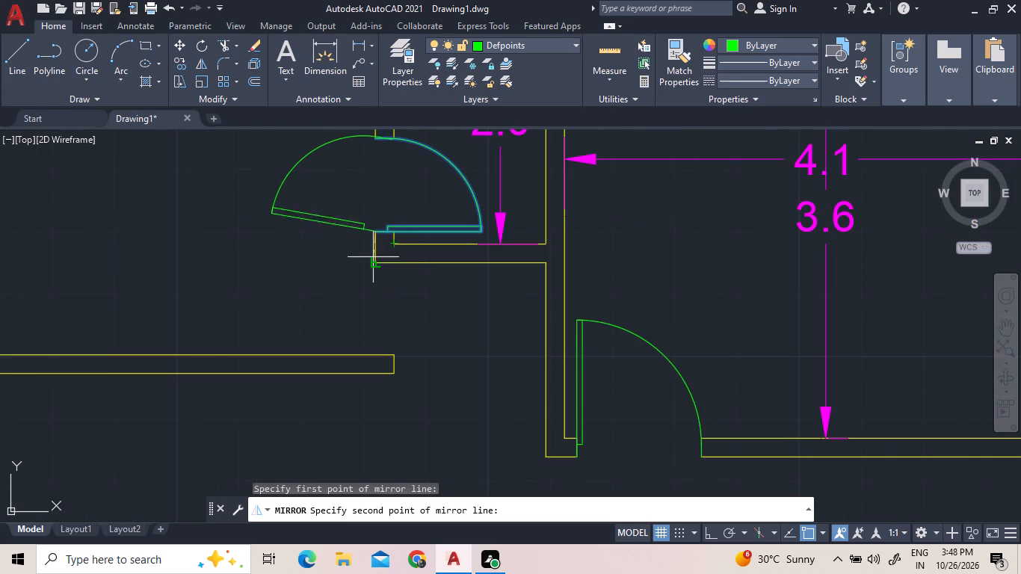
click(372, 259)
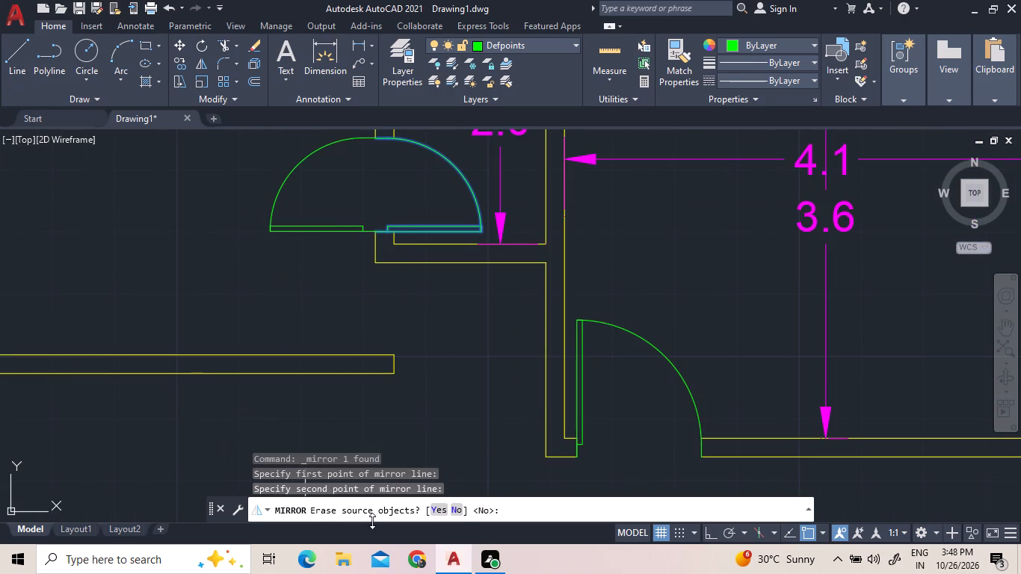
click(451, 510)
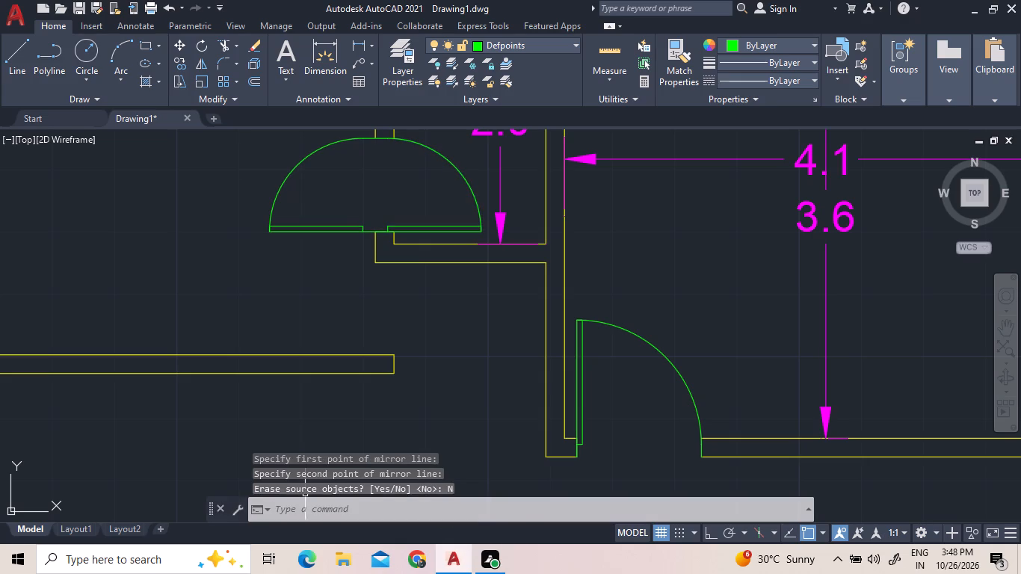
Move the mirrored door so its hinge corner sits on the upper end corner of the partition below the toilet.
click(286, 187)
click(256, 166)
right_click(256, 165)
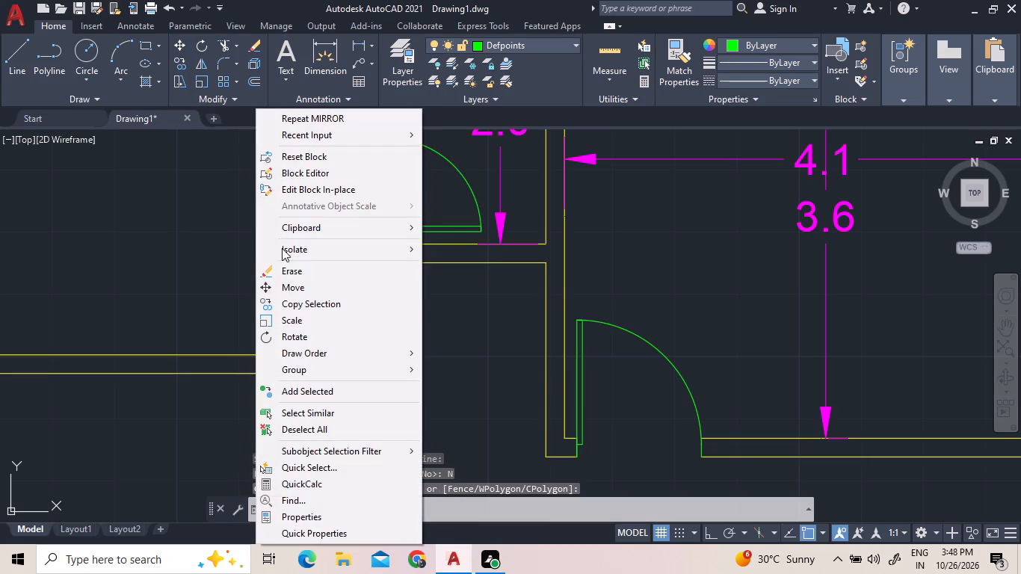
click(302, 292)
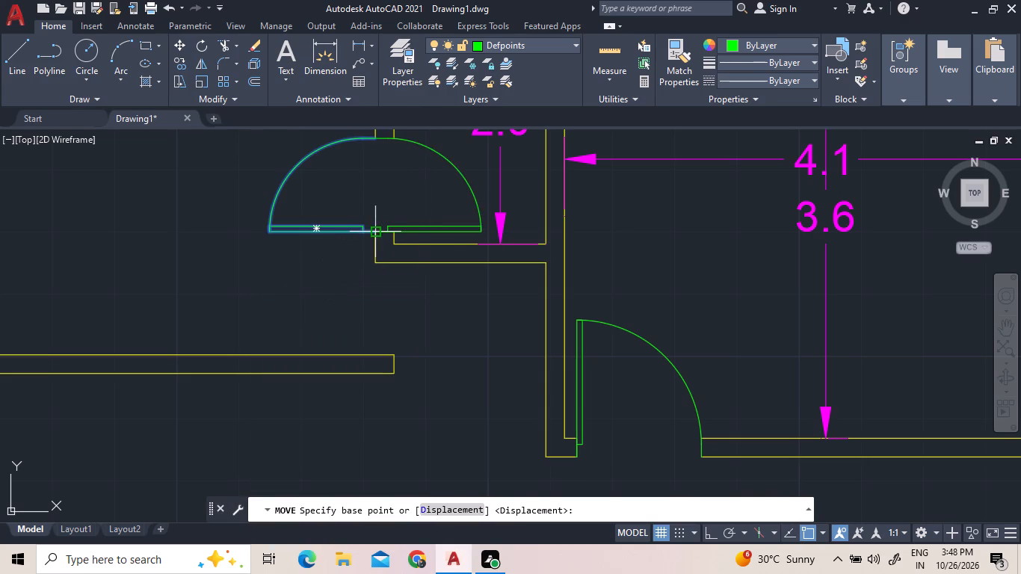
click(377, 232)
scroll(386, 365, up, 4)
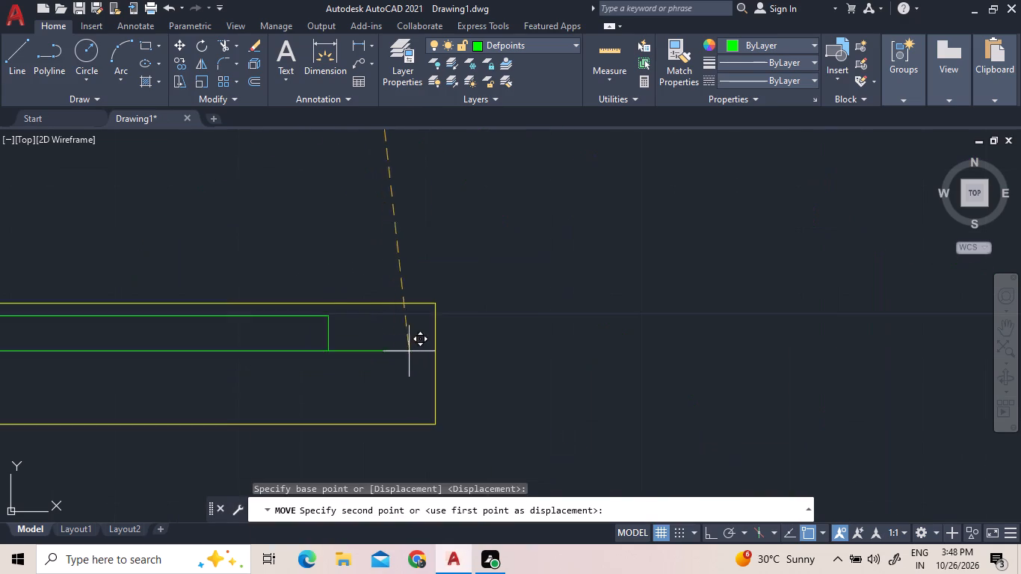
click(437, 306)
scroll(404, 378, down, 4)
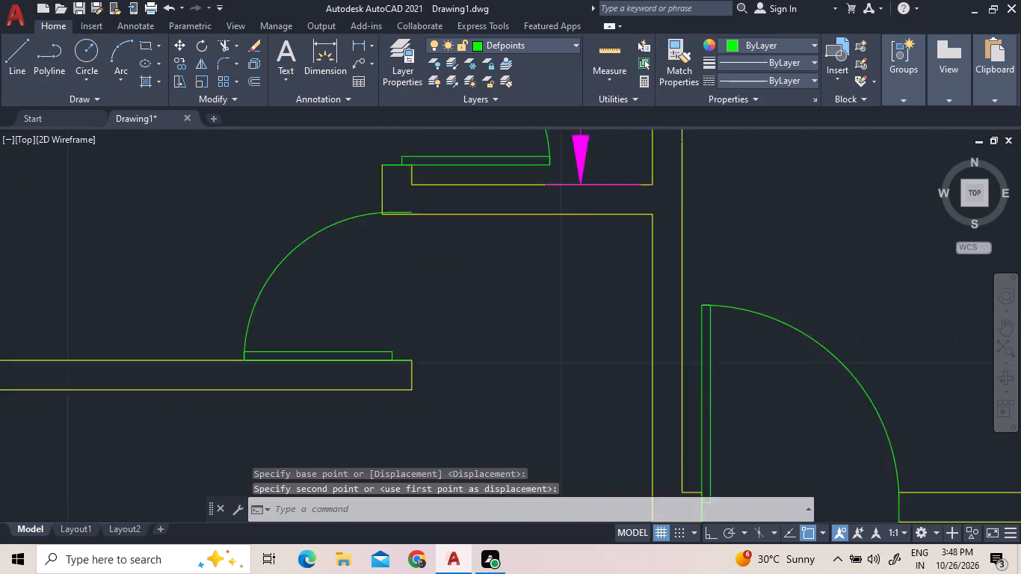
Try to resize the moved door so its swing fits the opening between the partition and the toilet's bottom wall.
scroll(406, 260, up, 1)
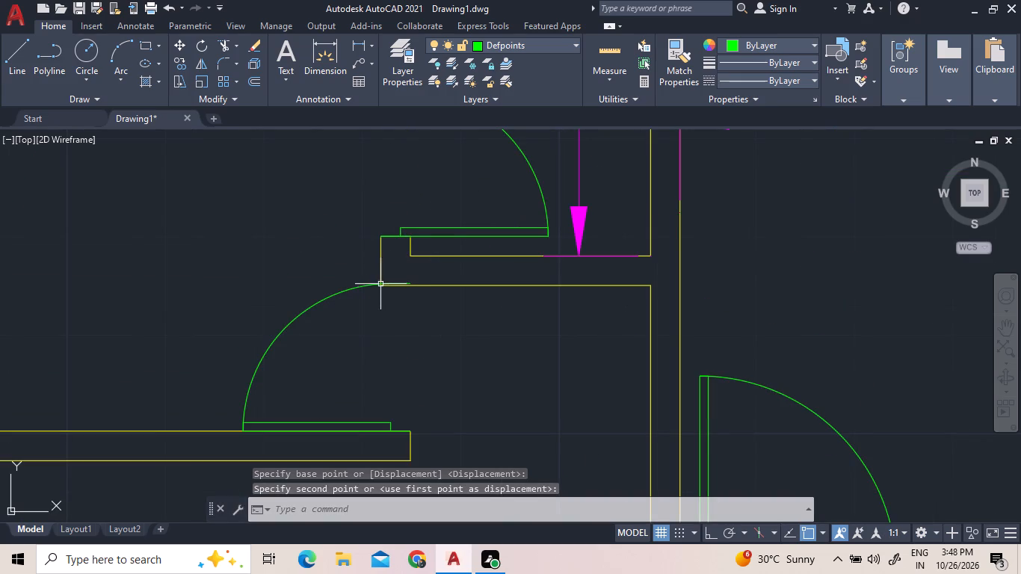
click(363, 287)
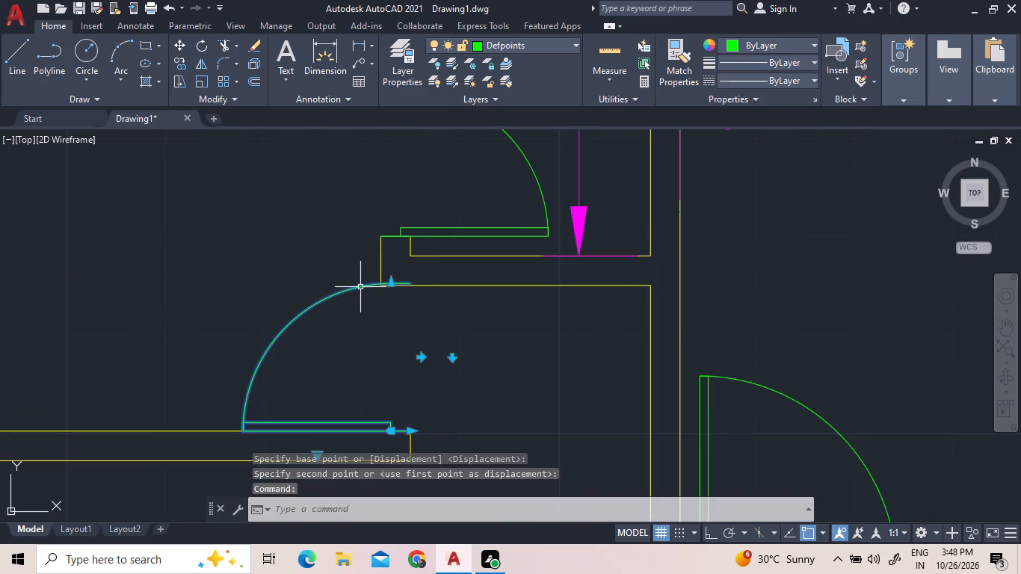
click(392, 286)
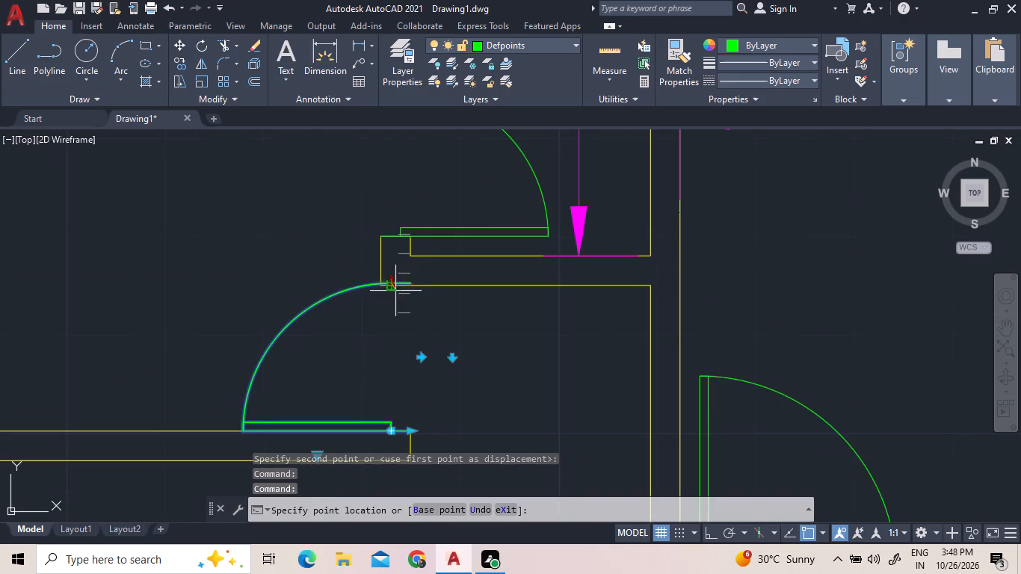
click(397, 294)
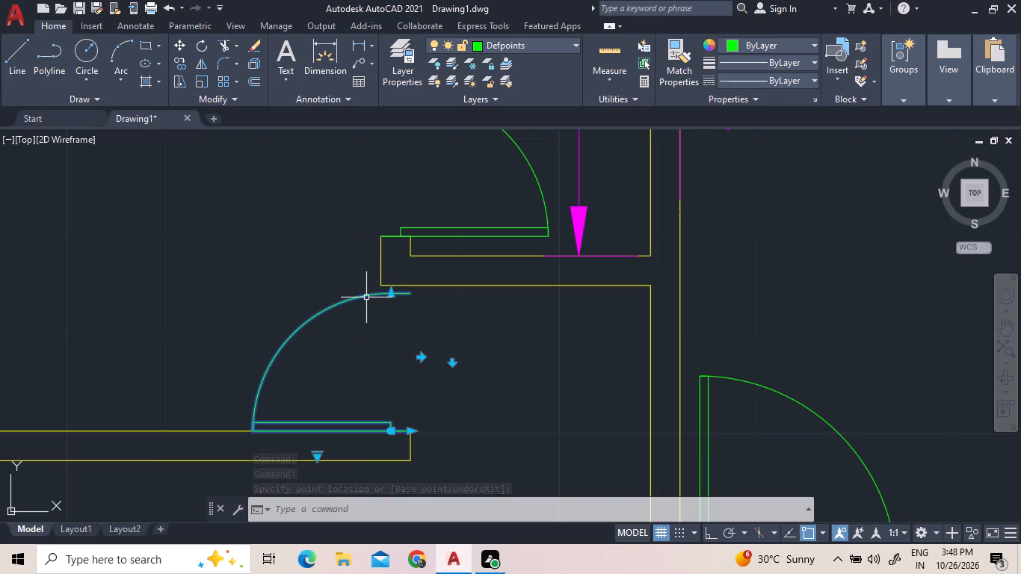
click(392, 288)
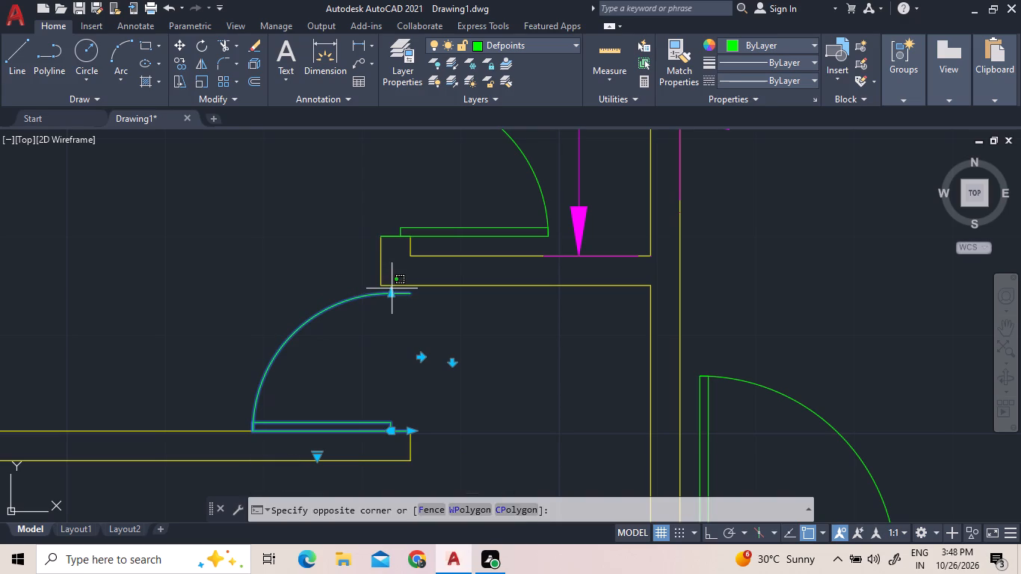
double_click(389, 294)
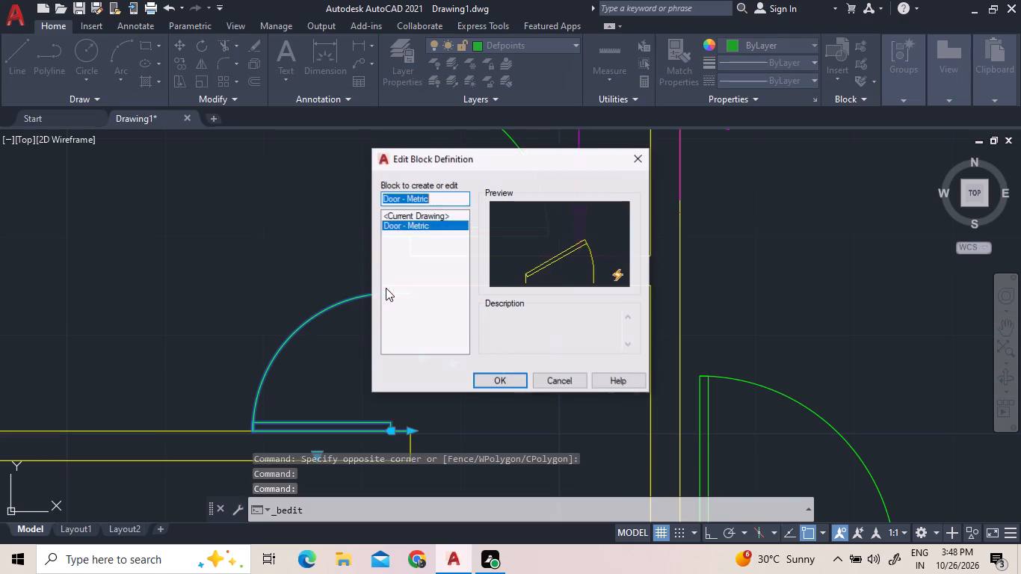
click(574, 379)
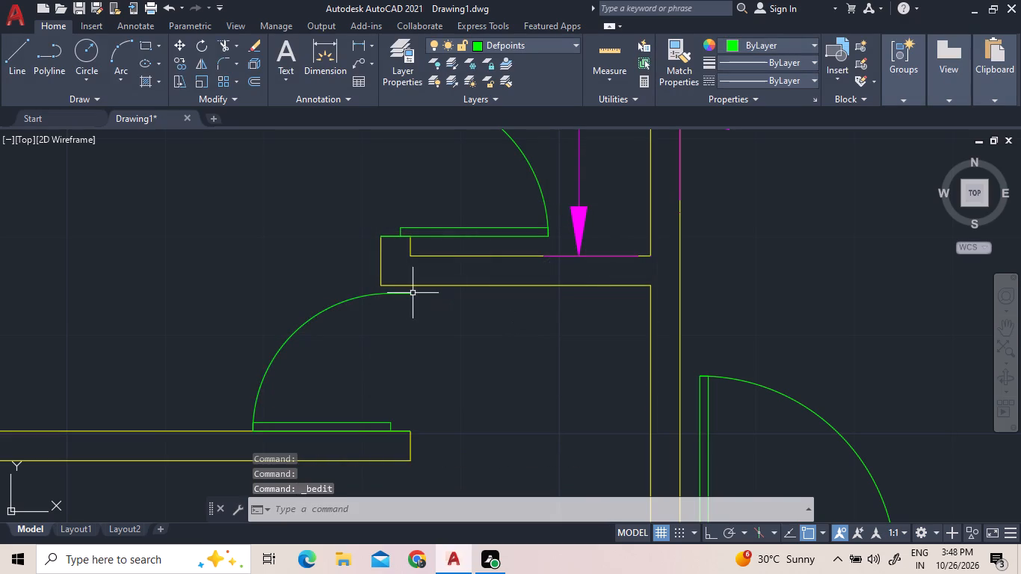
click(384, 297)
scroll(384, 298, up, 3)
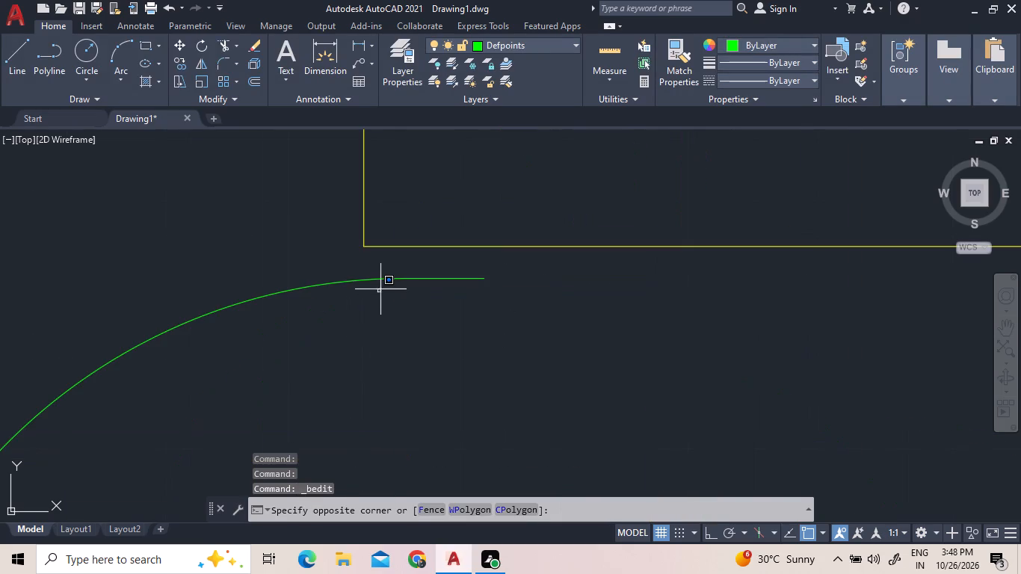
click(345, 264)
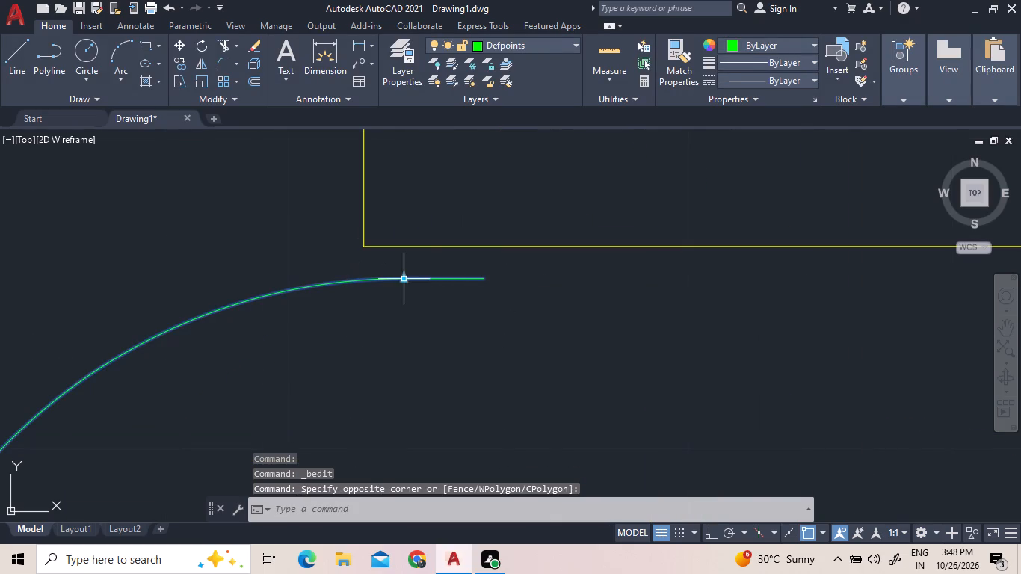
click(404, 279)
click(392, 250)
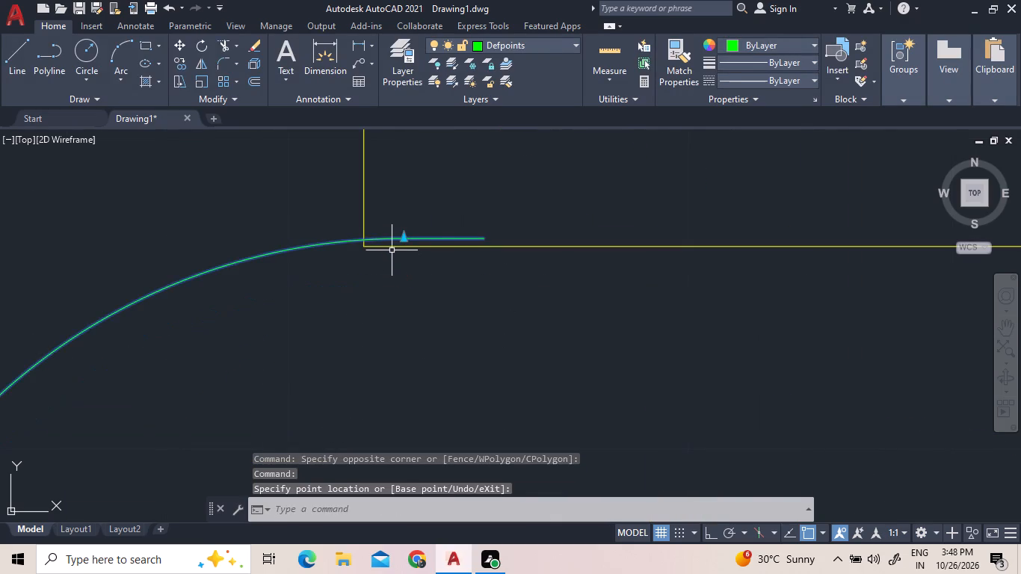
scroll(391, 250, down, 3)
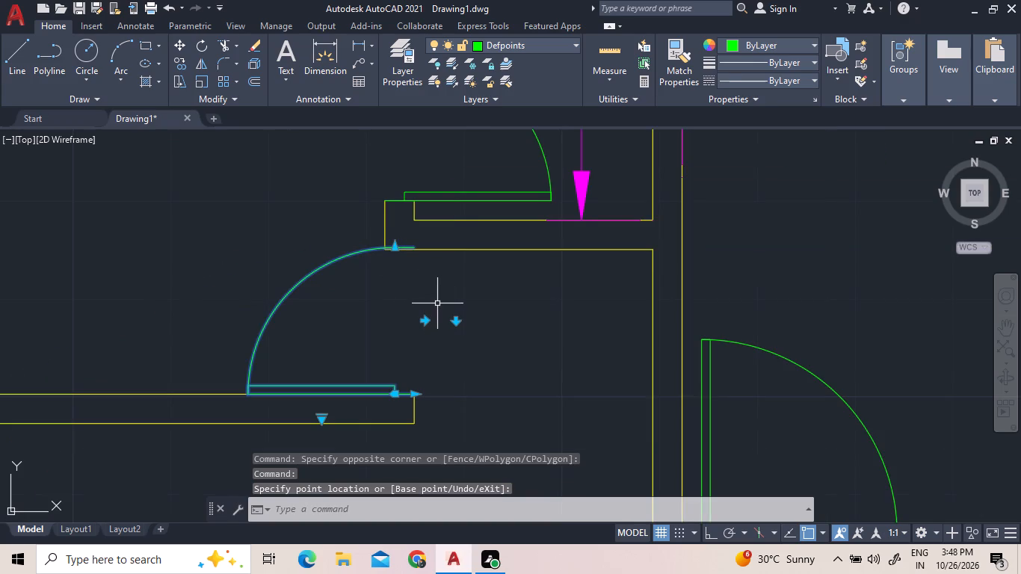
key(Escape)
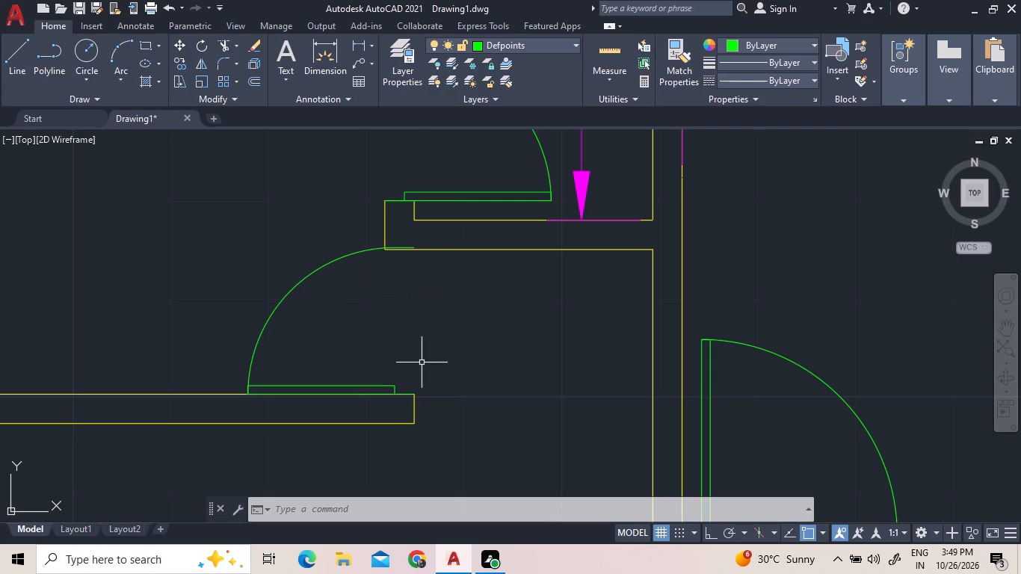
Offset the vertical partition line in the room beside the toilet by 0.15, towards the toilet.
scroll(422, 363, down, 1)
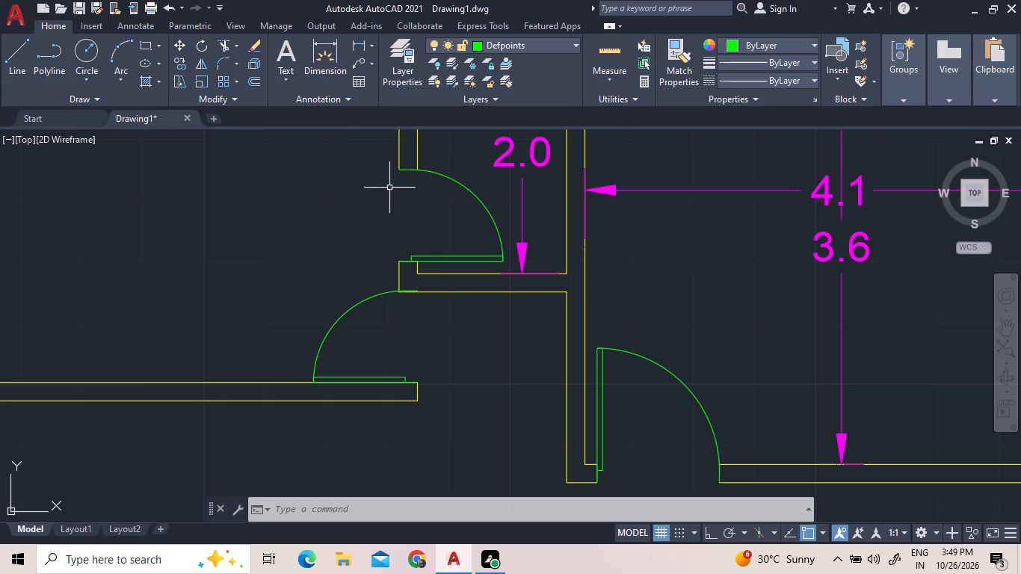
scroll(377, 188, down, 2)
scroll(414, 253, down, 1)
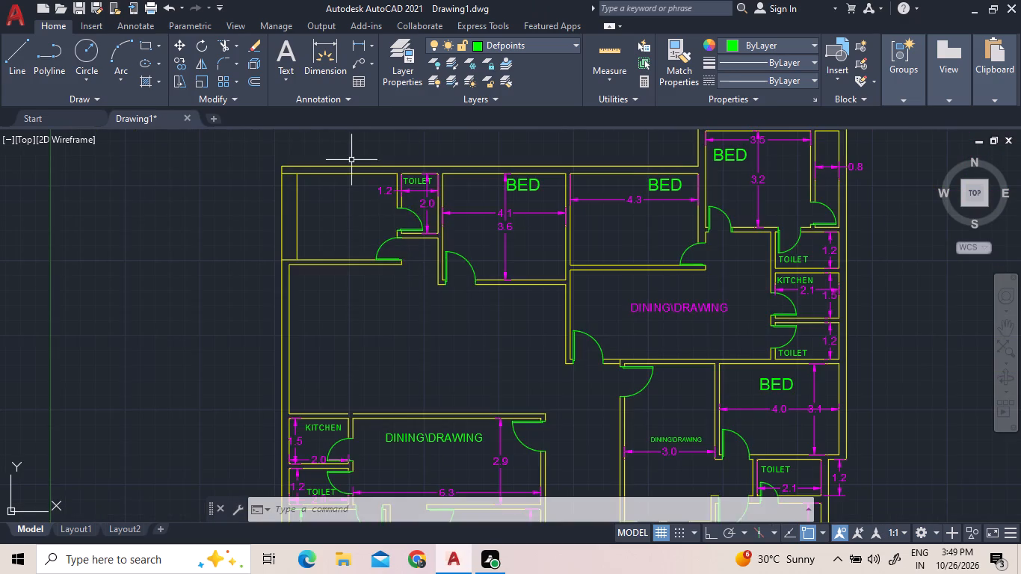
scroll(351, 158, up, 1)
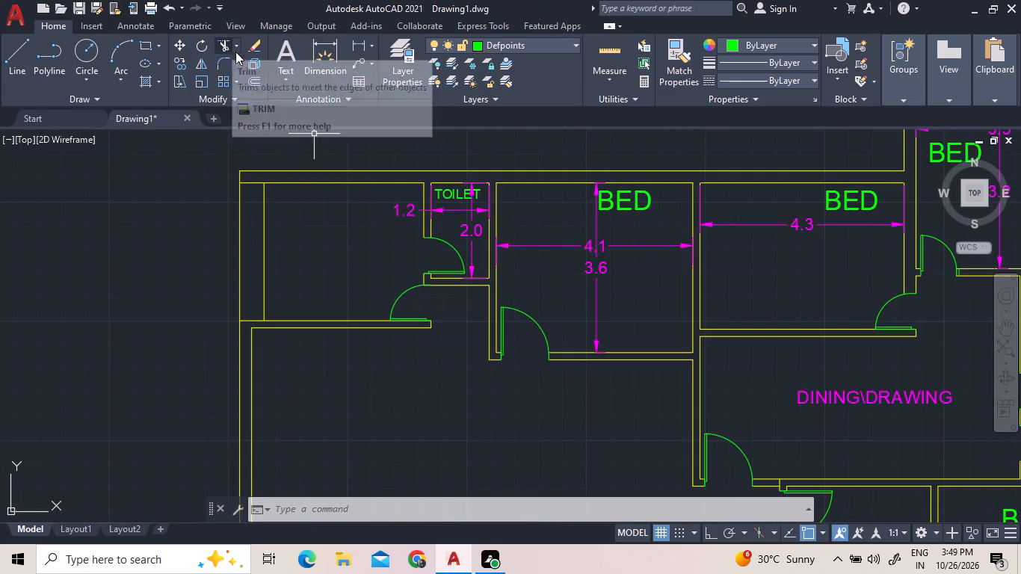
click(261, 89)
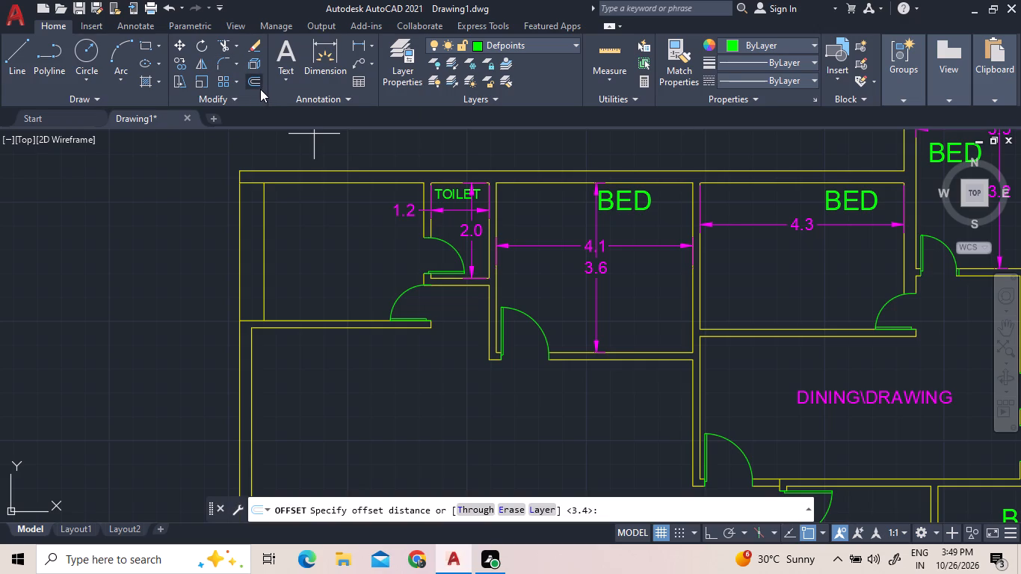
text(0.15)
key(Return)
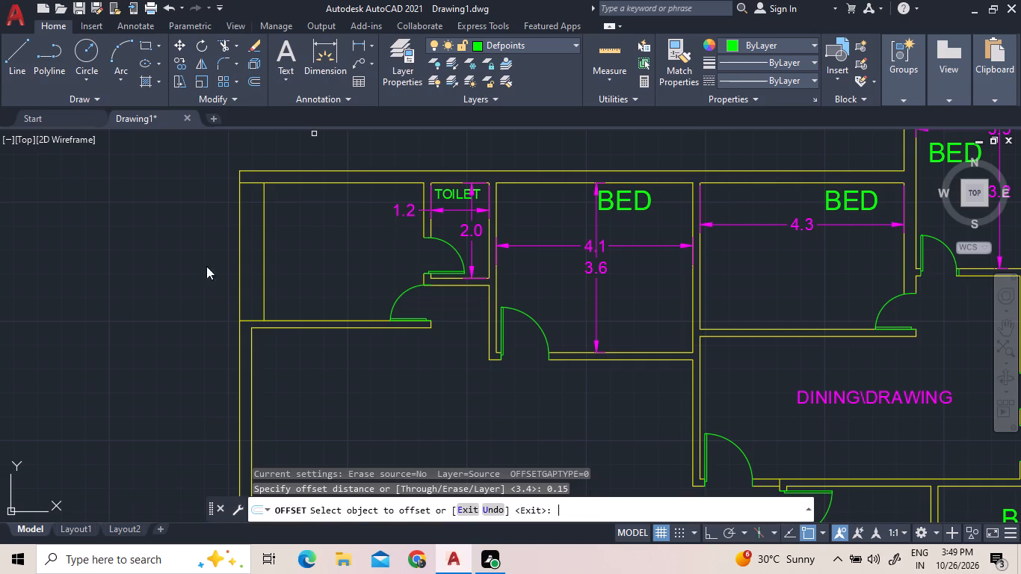
click(265, 250)
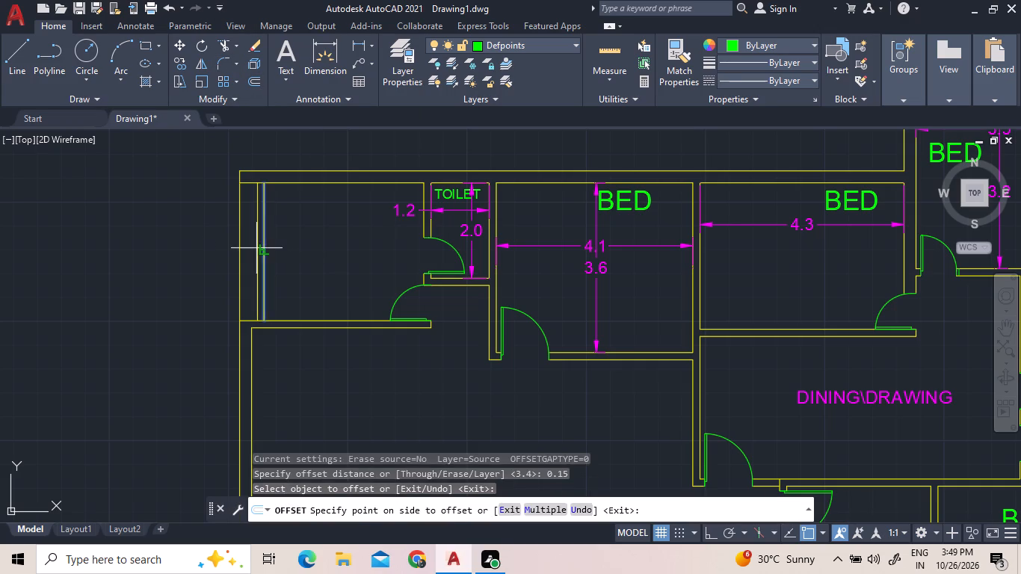
click(256, 248)
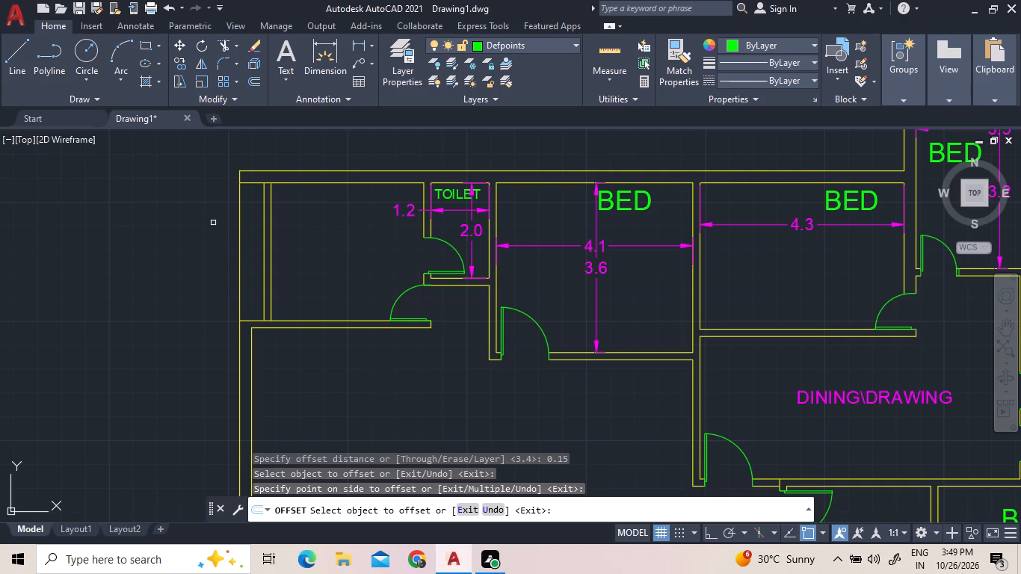
right_click(309, 270)
click(315, 280)
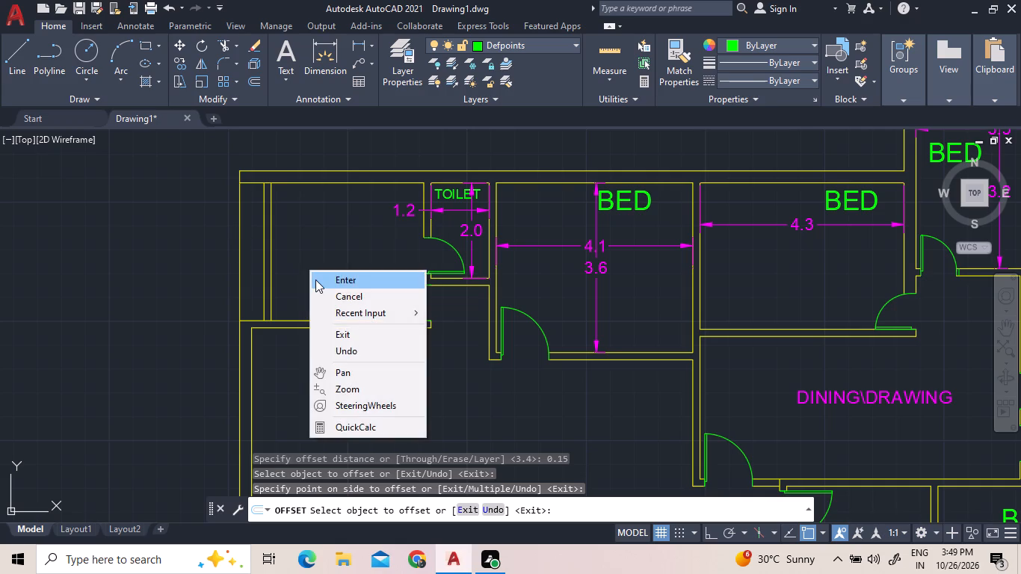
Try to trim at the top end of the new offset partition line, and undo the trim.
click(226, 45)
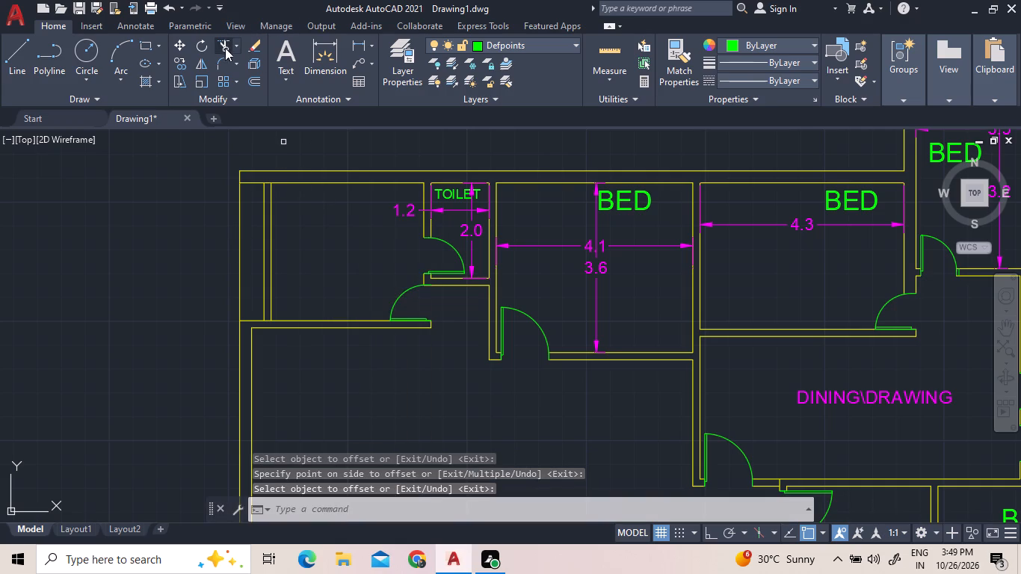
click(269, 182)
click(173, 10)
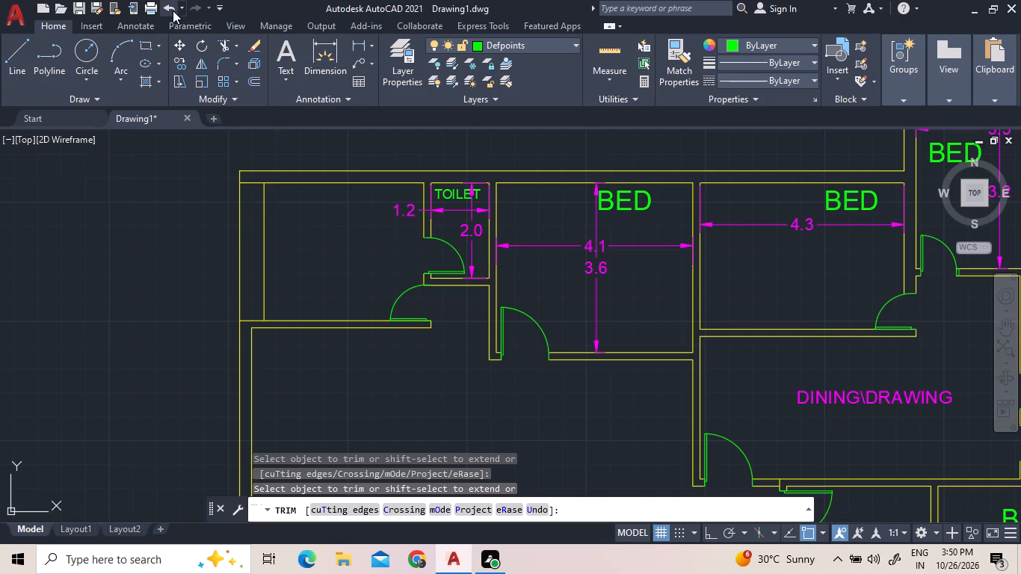
Trim the top and bottom wall lines between the two vertical partition lines in the room beside the toilet.
click(222, 48)
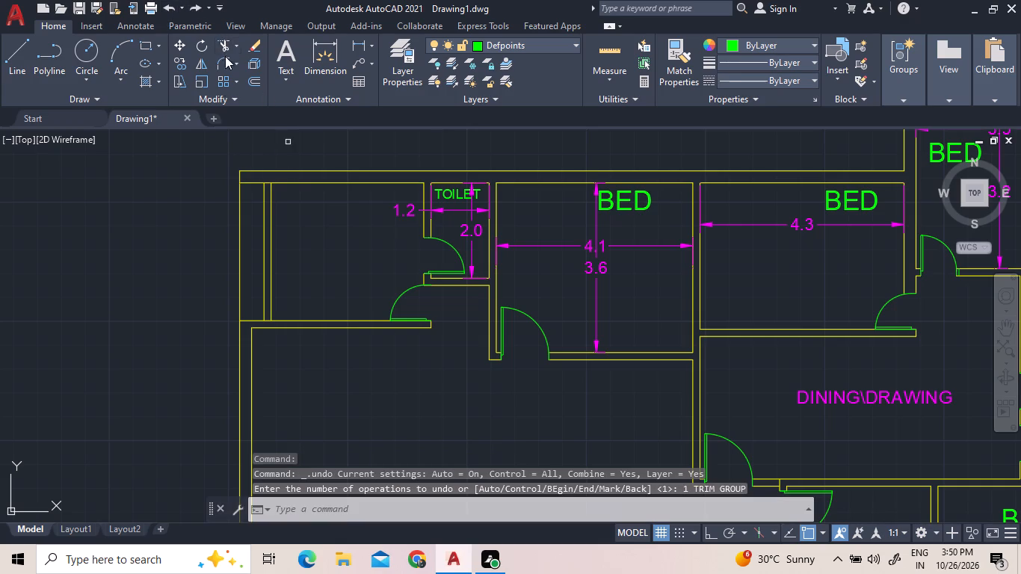
scroll(269, 182, up, 1)
click(269, 182)
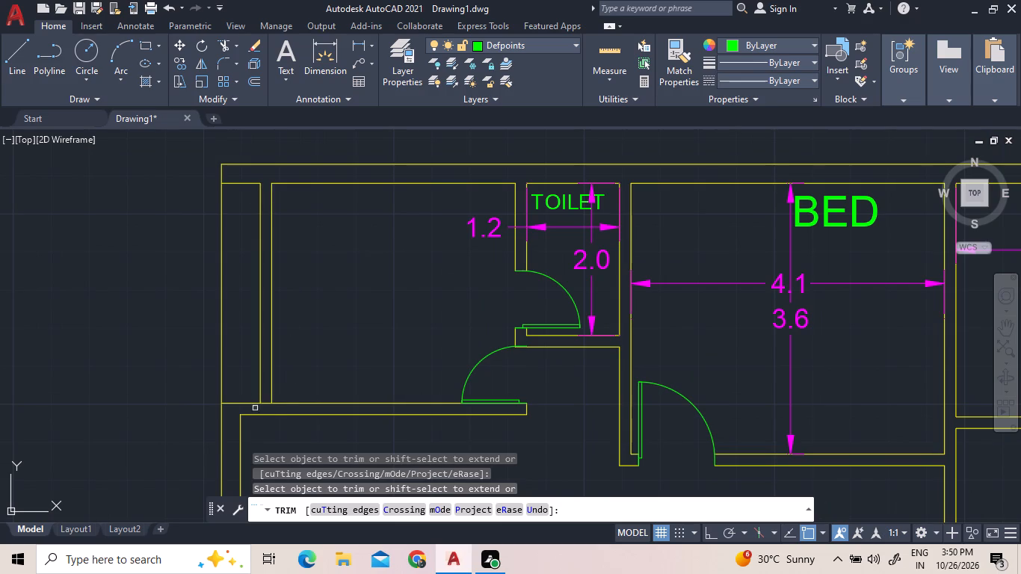
click(266, 403)
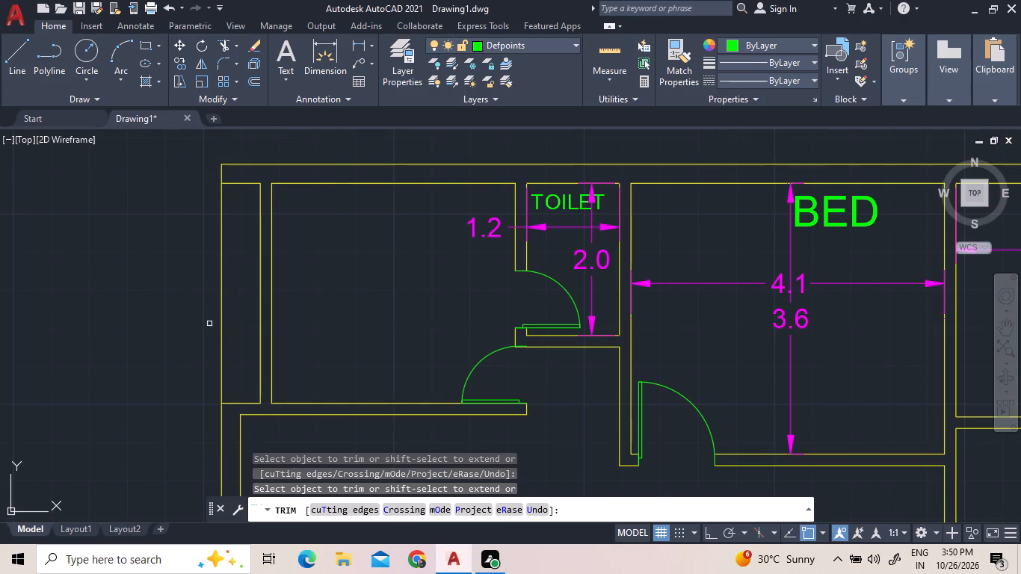
right_click(211, 321)
click(244, 102)
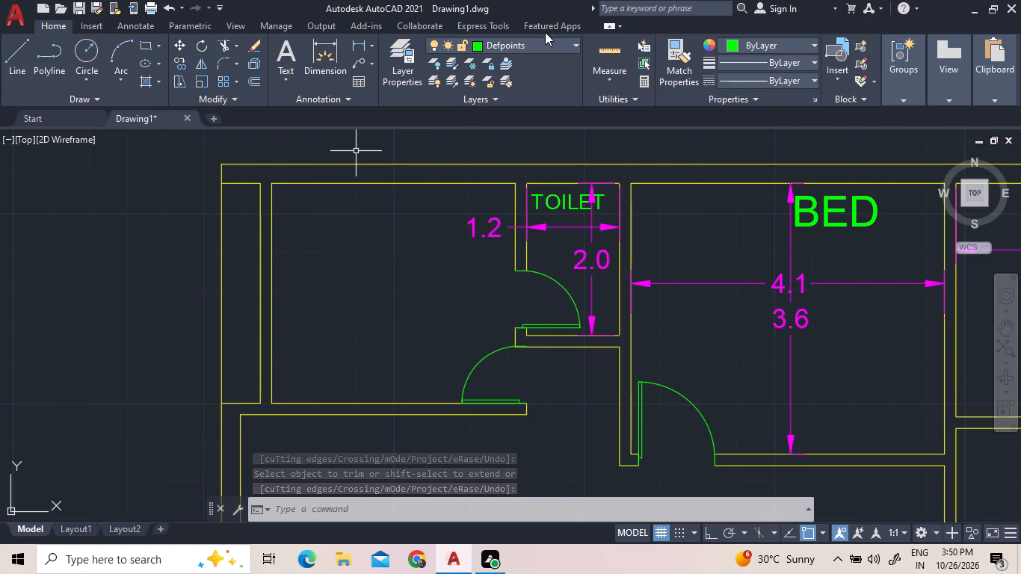
Quick-measure around the outer wall beside the new vertical partition.
click(608, 53)
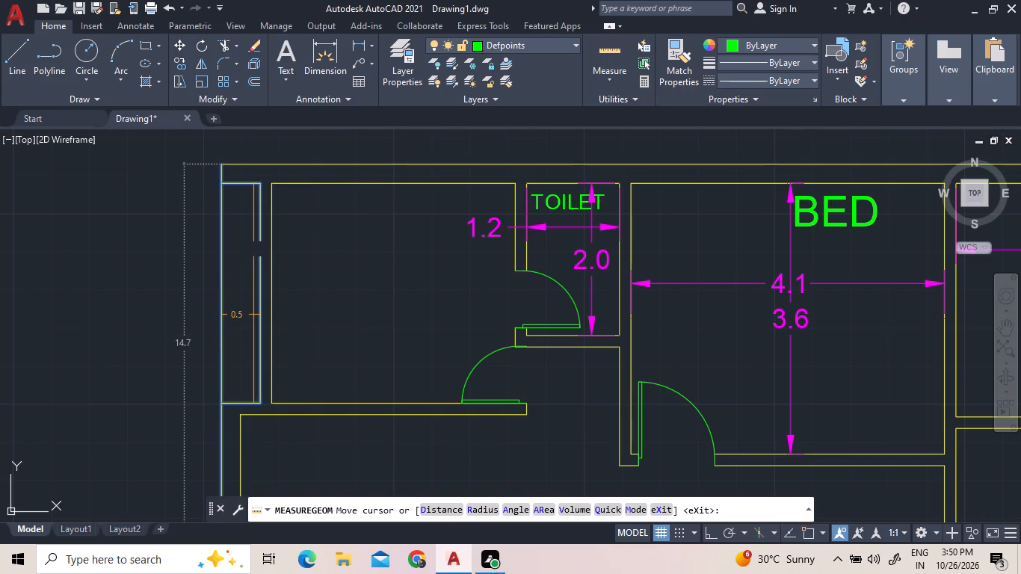
right_click(167, 268)
click(169, 268)
click(175, 267)
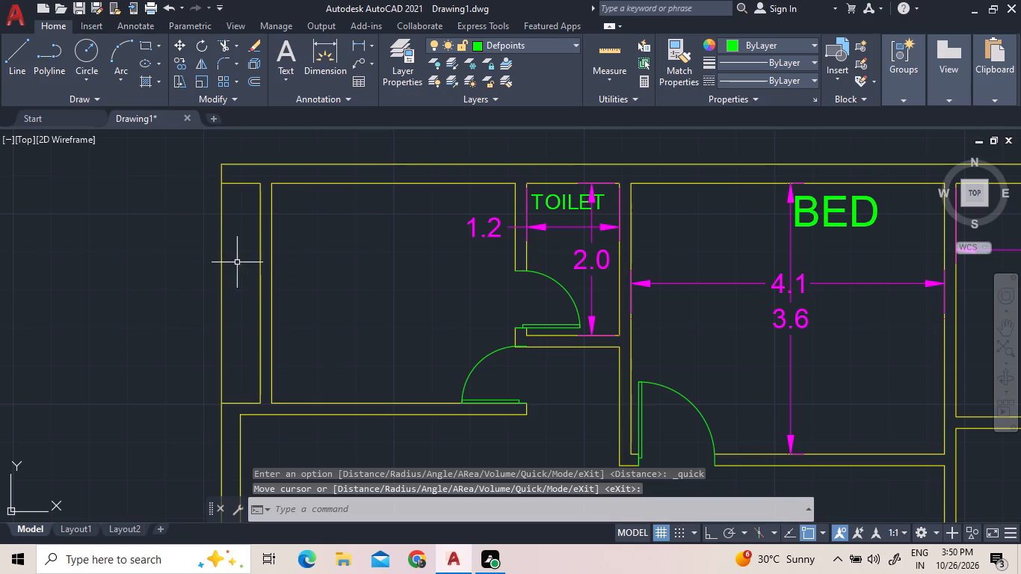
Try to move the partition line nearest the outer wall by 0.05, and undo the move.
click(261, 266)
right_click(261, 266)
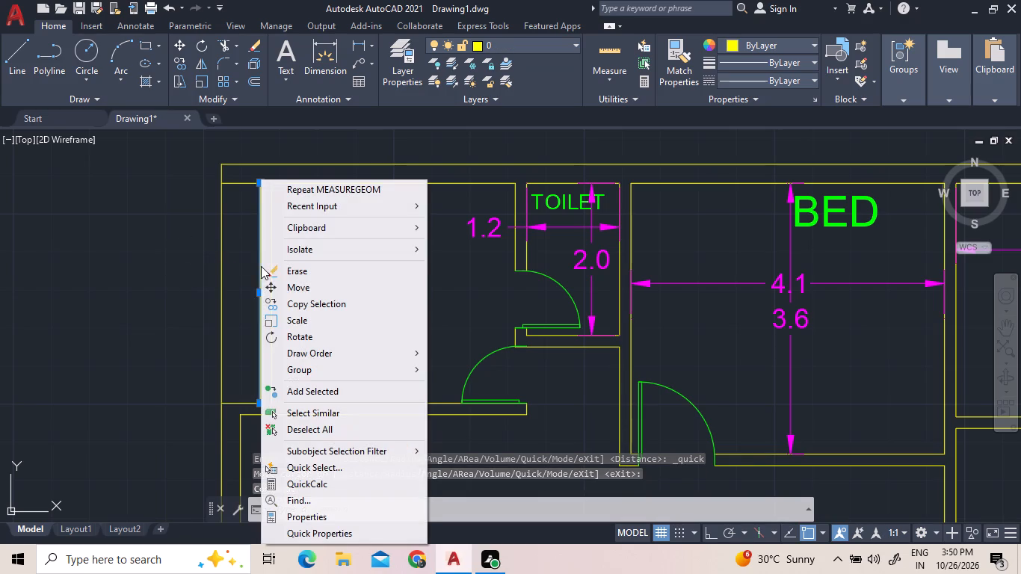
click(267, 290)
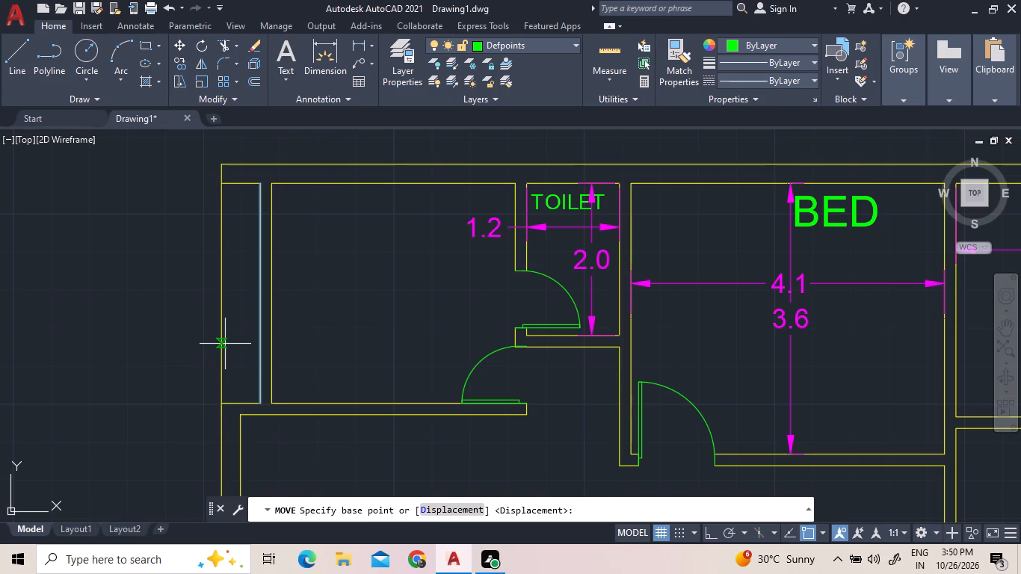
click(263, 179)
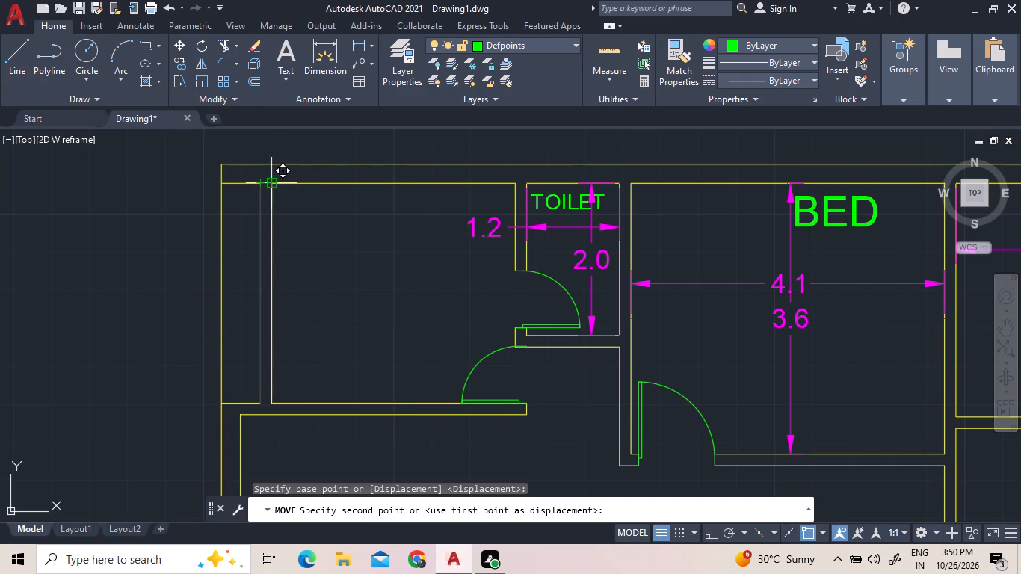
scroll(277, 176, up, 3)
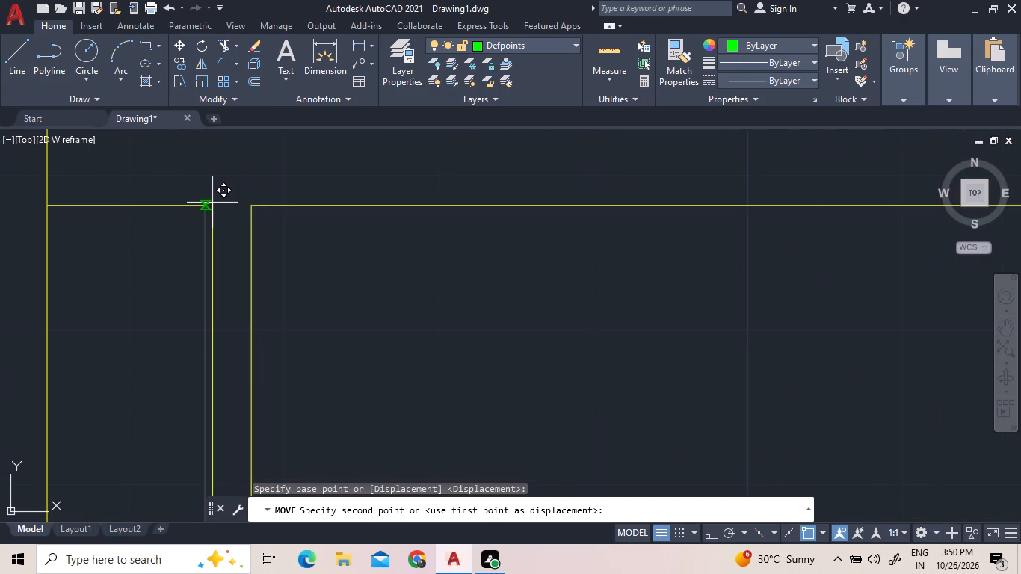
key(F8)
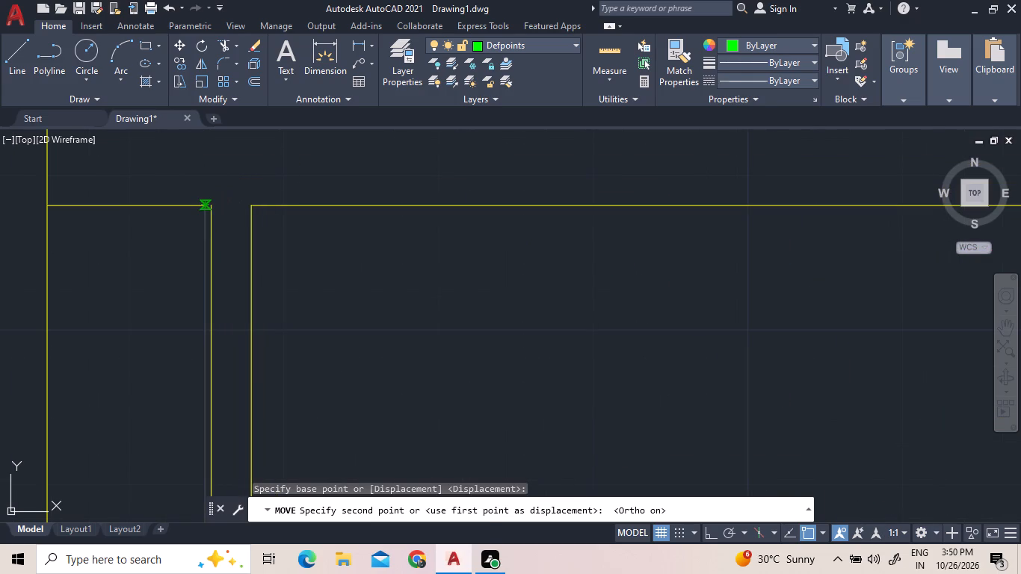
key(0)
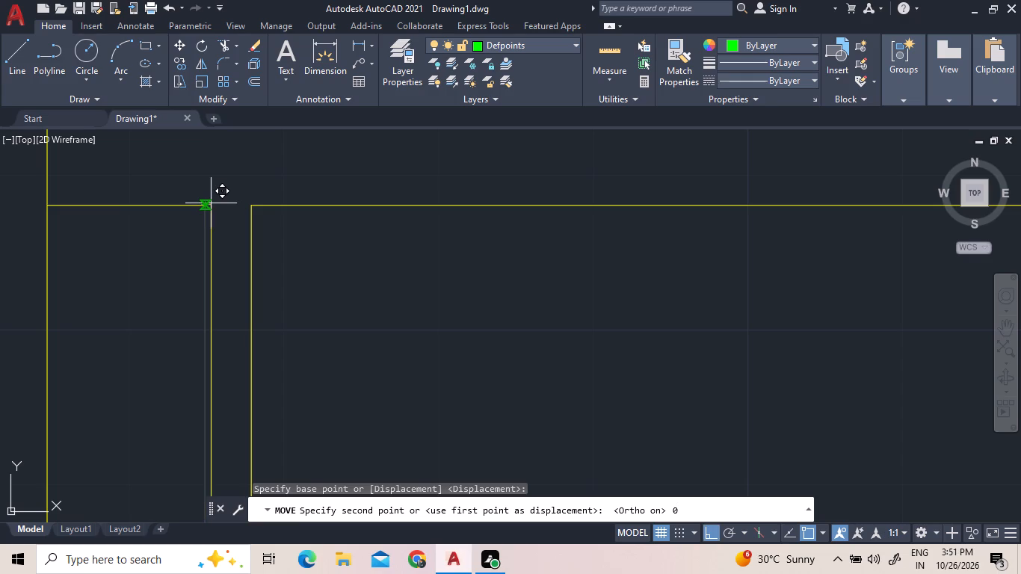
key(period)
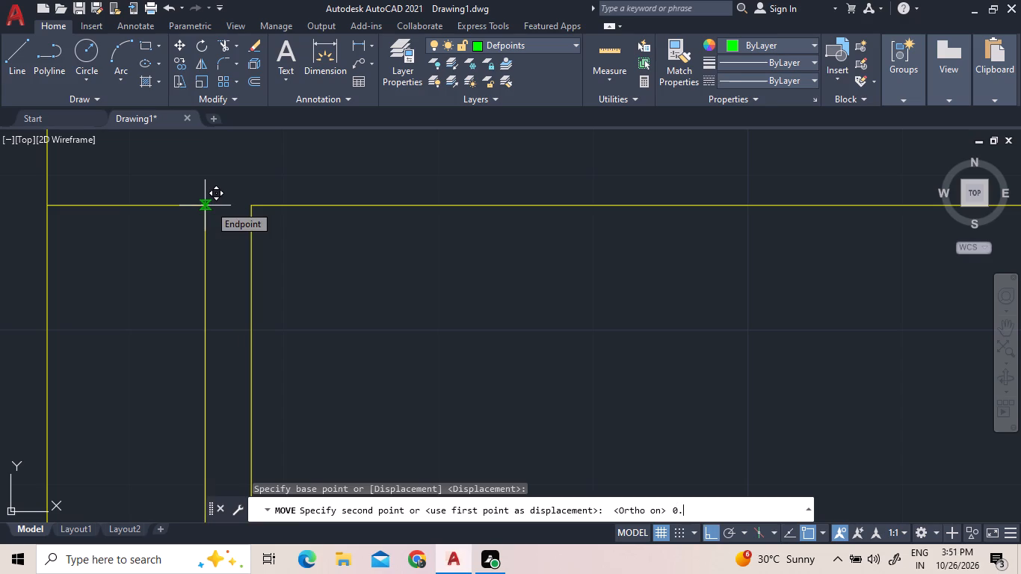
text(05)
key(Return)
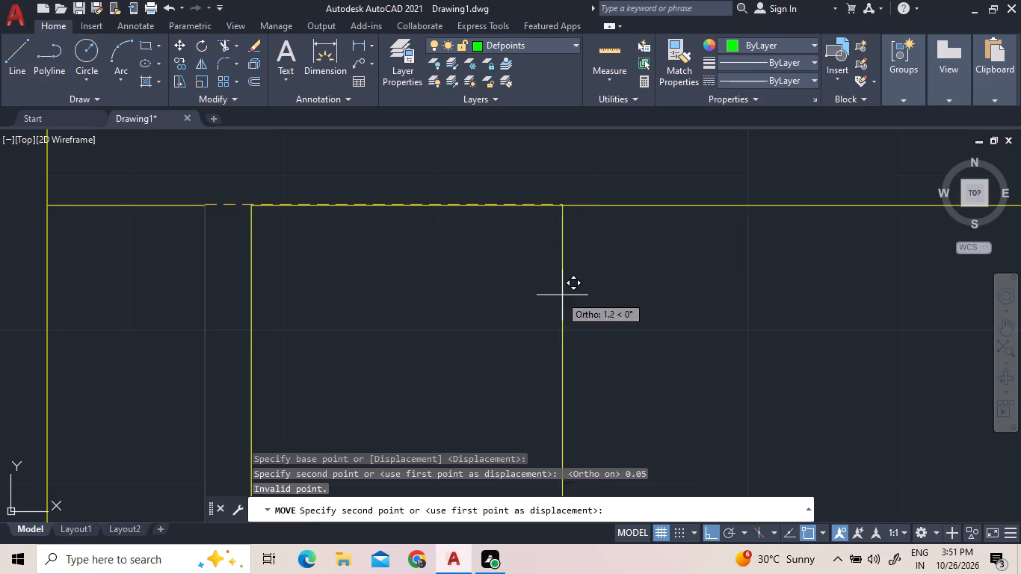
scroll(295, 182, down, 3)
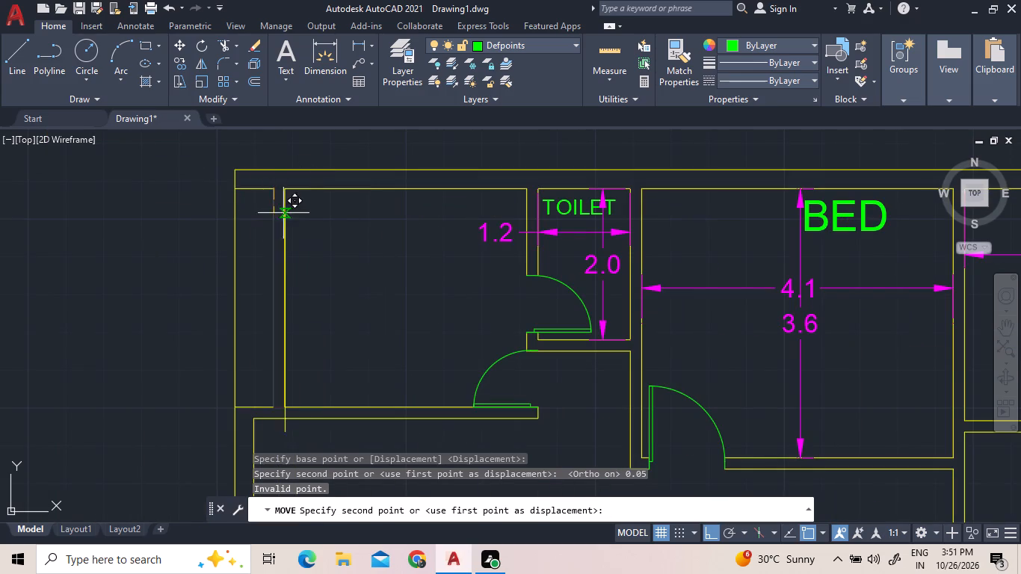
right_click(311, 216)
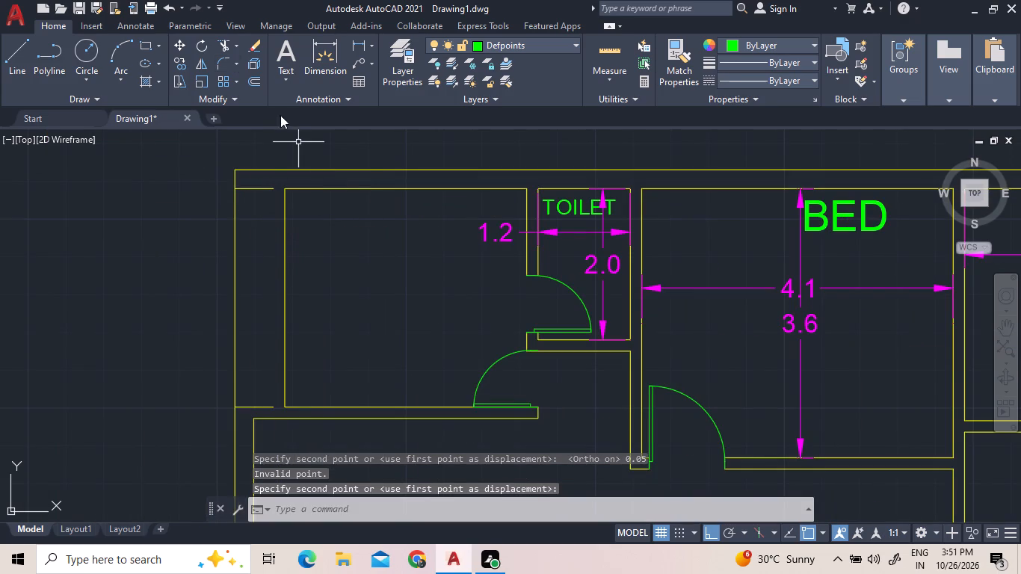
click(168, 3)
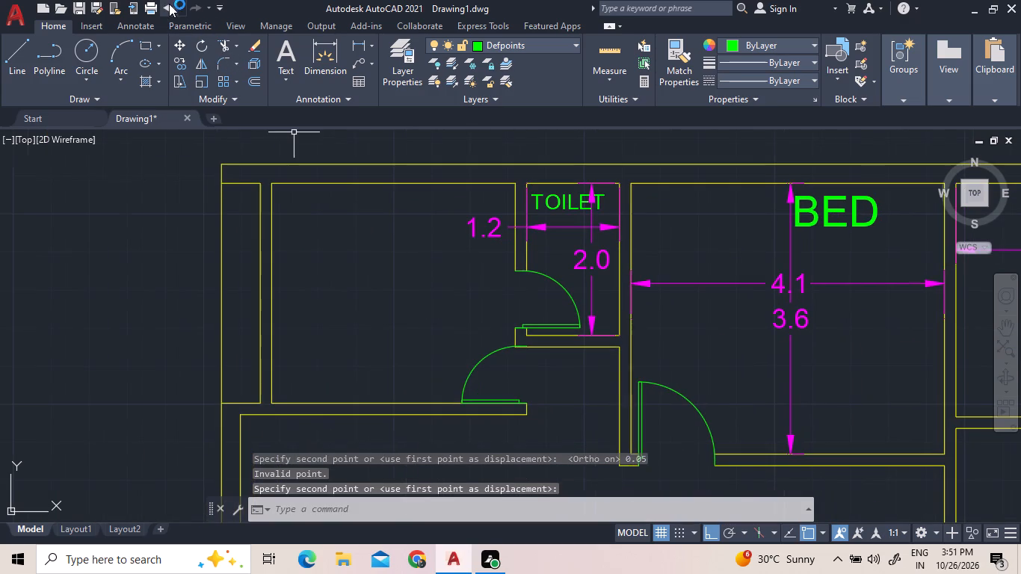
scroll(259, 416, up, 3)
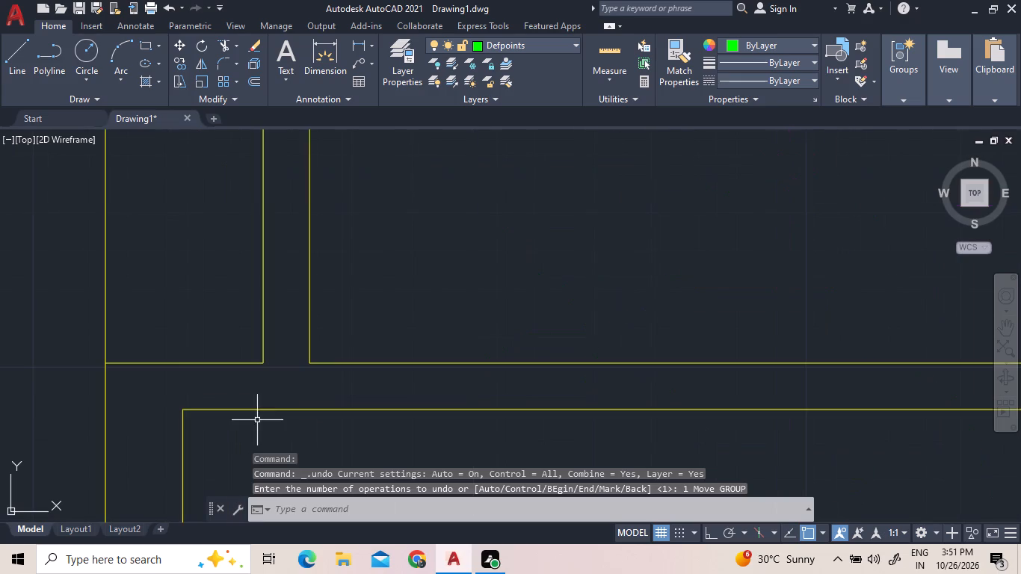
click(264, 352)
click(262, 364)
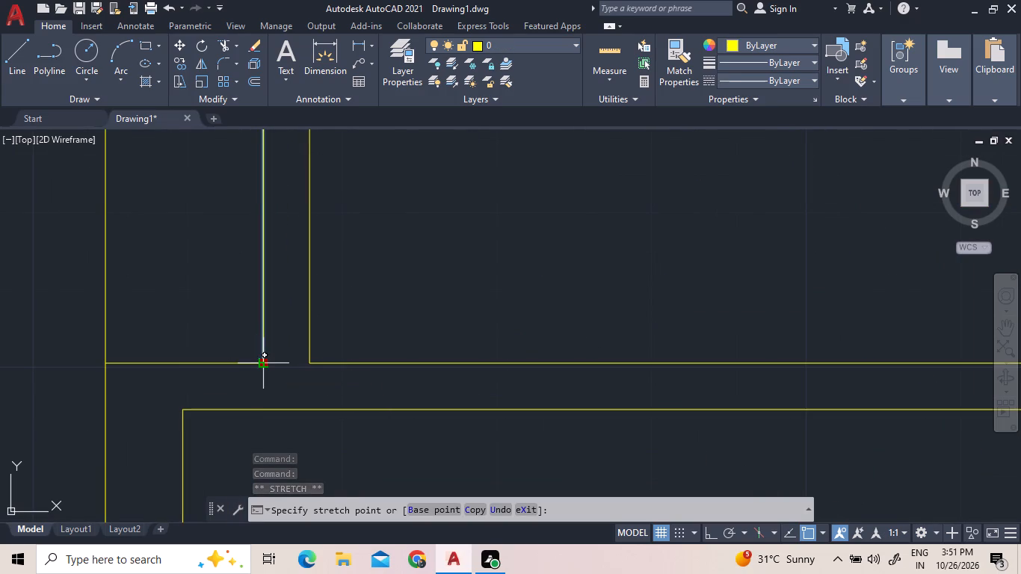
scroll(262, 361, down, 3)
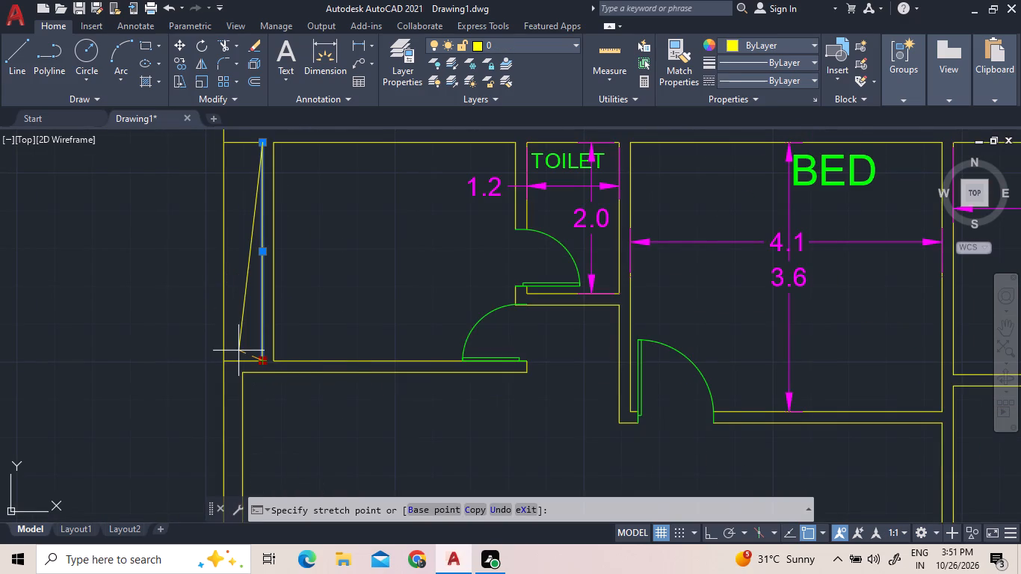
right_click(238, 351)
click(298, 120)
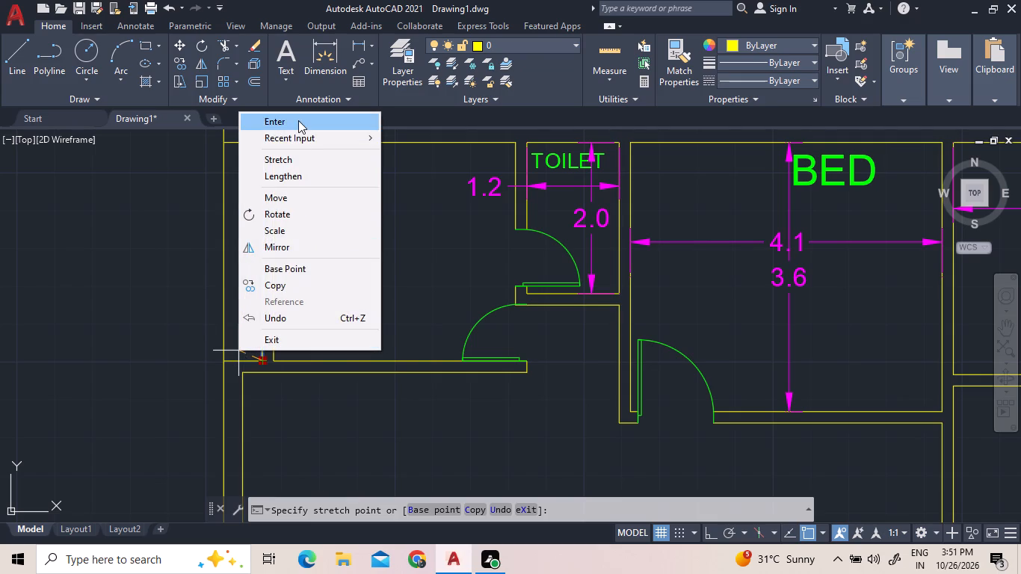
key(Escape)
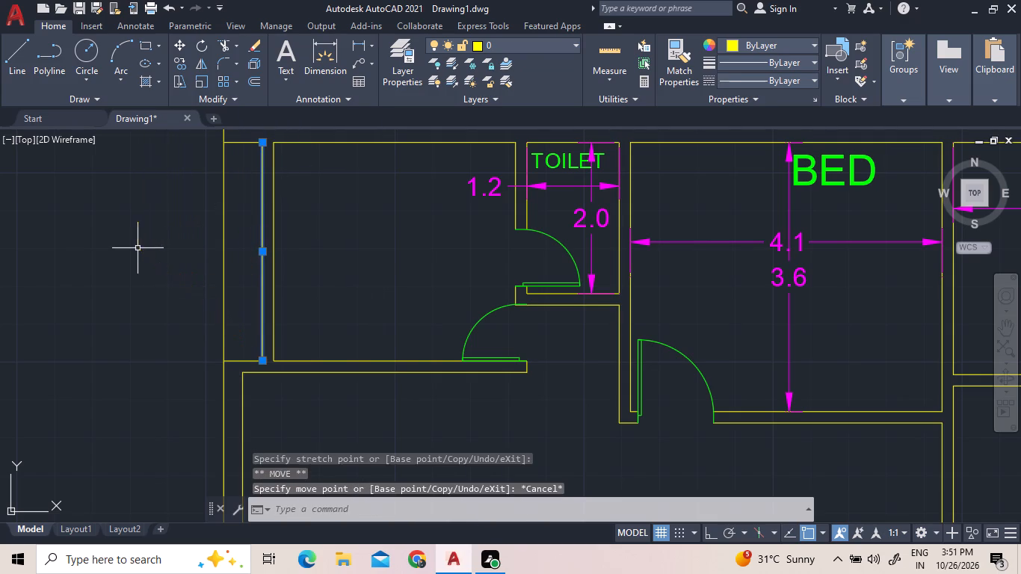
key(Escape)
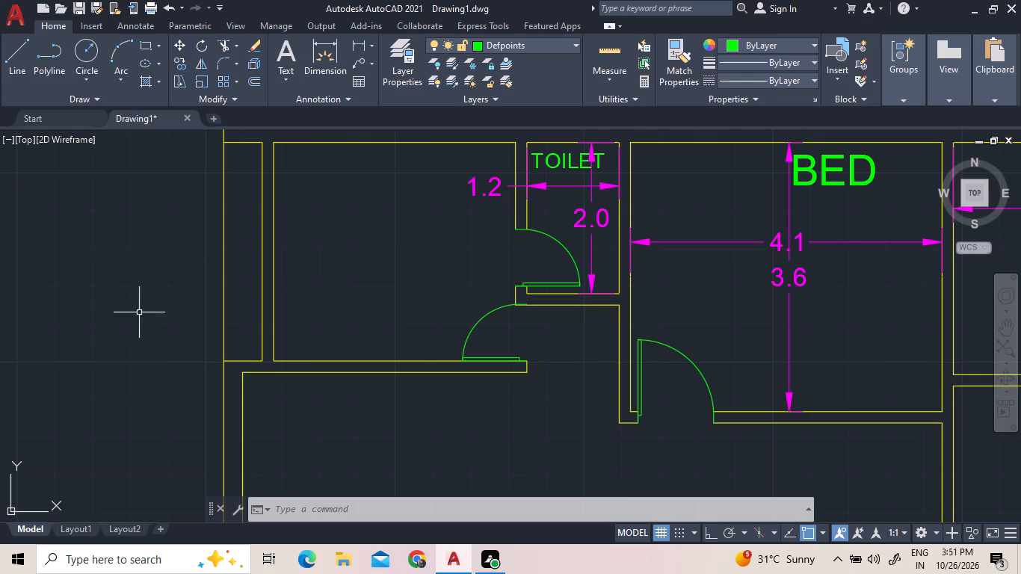
Move the partition line nearest the outer wall 0.05 horizontally towards the toilet, with Ortho on.
click(263, 237)
right_click(242, 143)
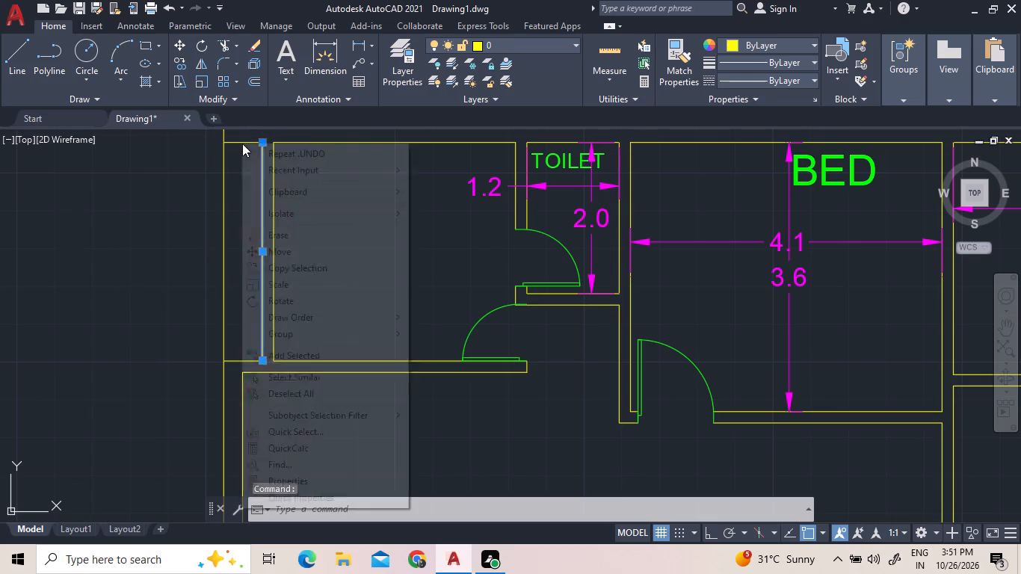
click(312, 255)
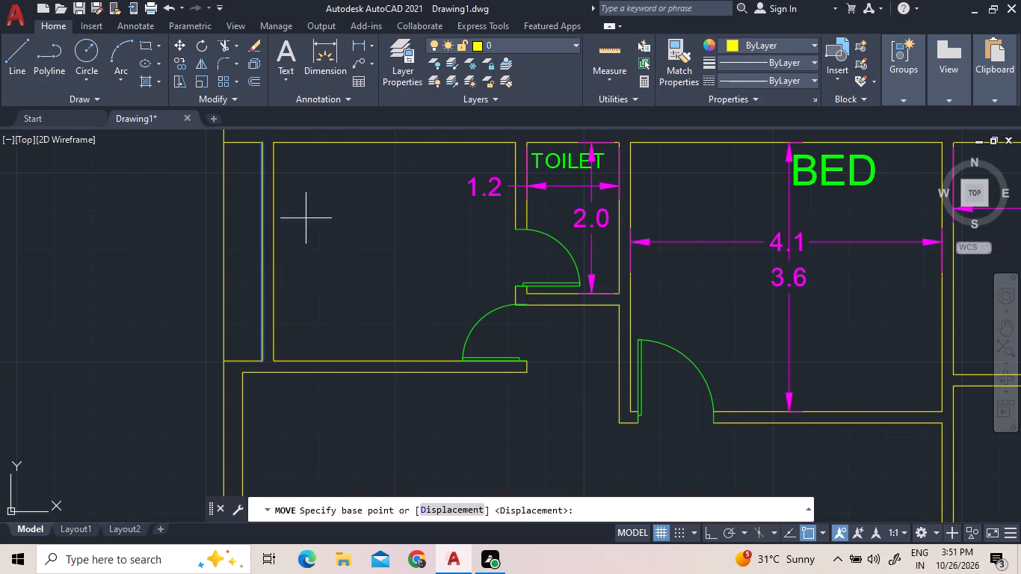
click(261, 141)
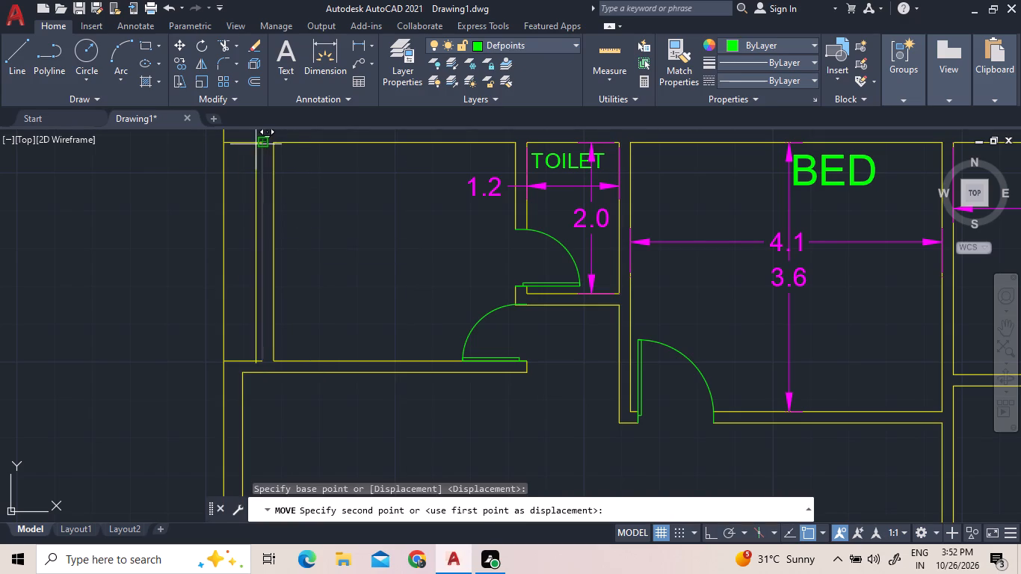
scroll(256, 144, up, 2)
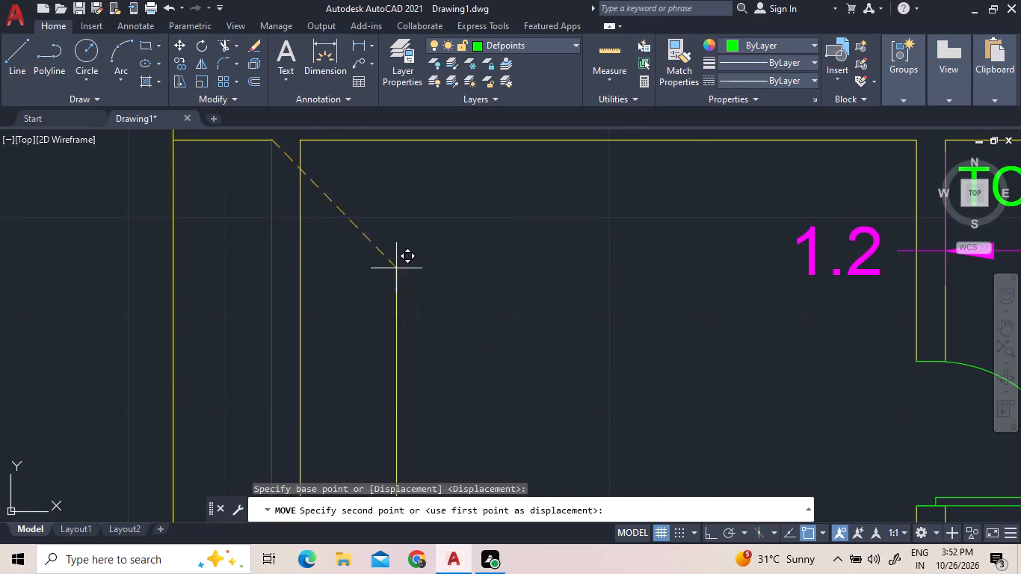
click(703, 533)
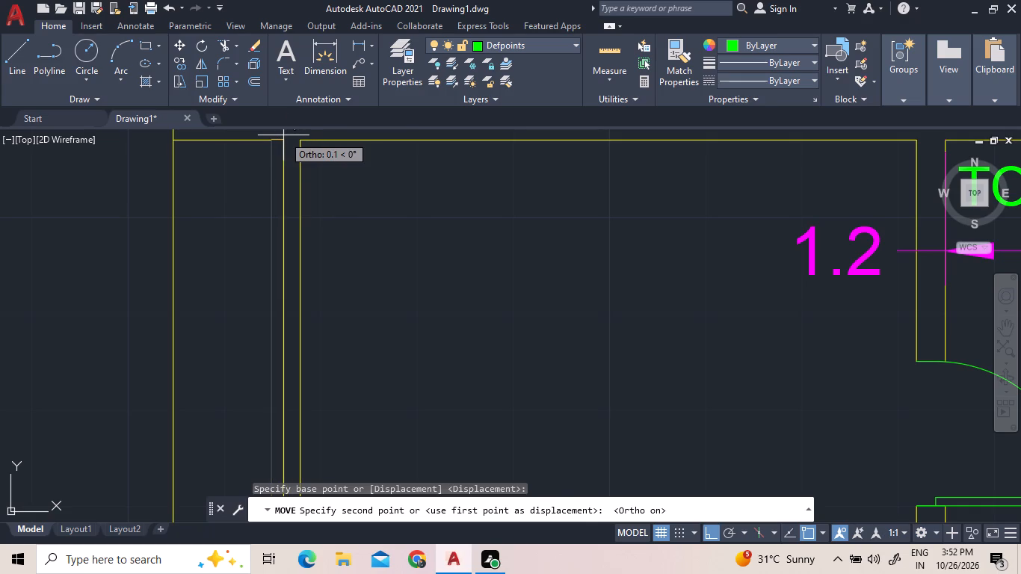
text(0.)
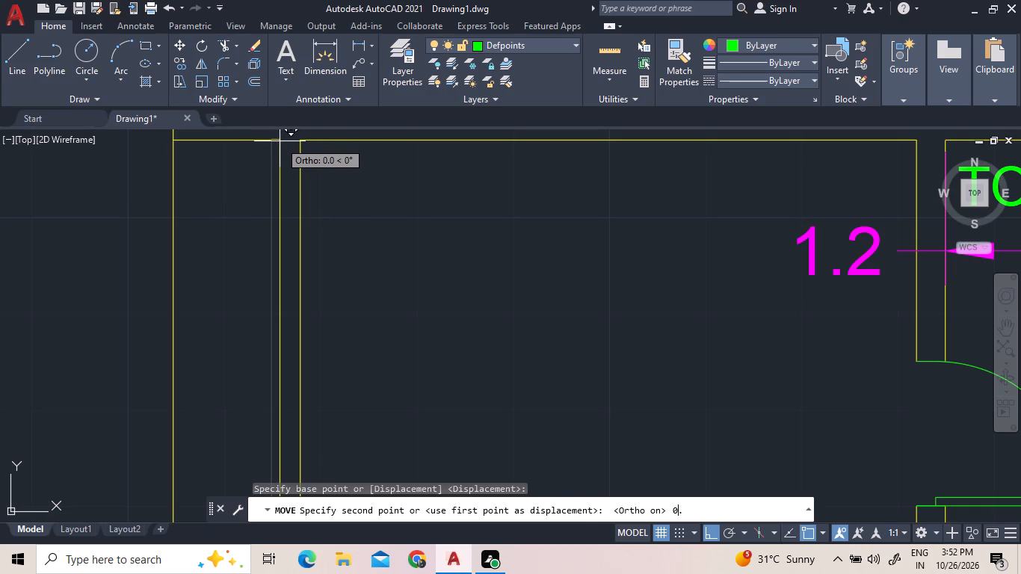
text(05)
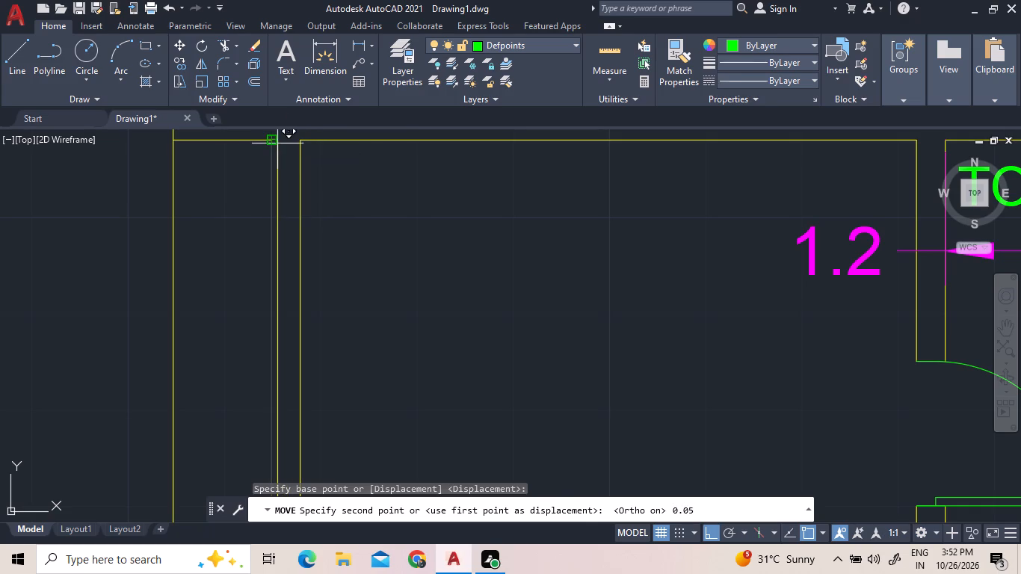
key(3)
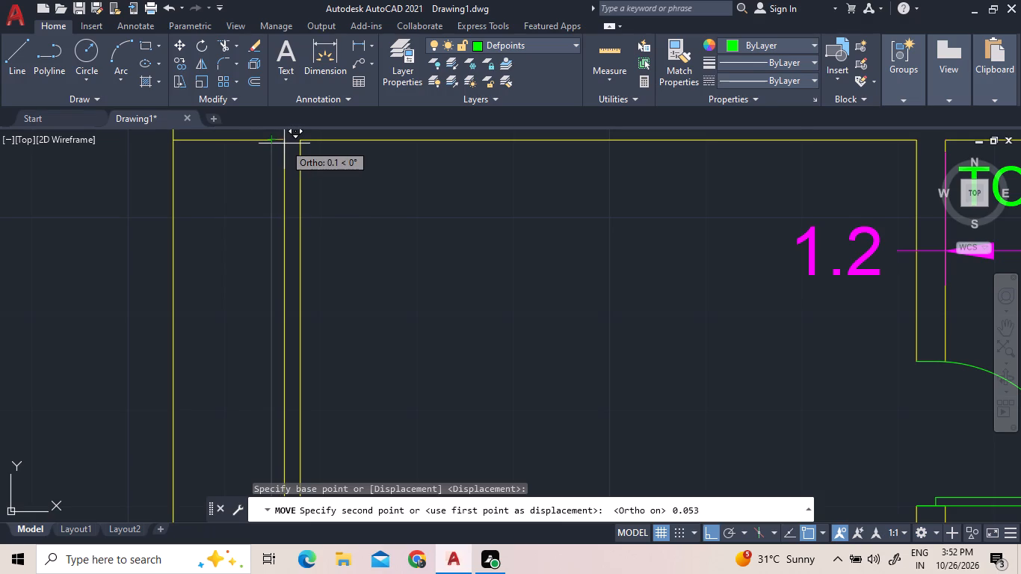
key(BackSpace)
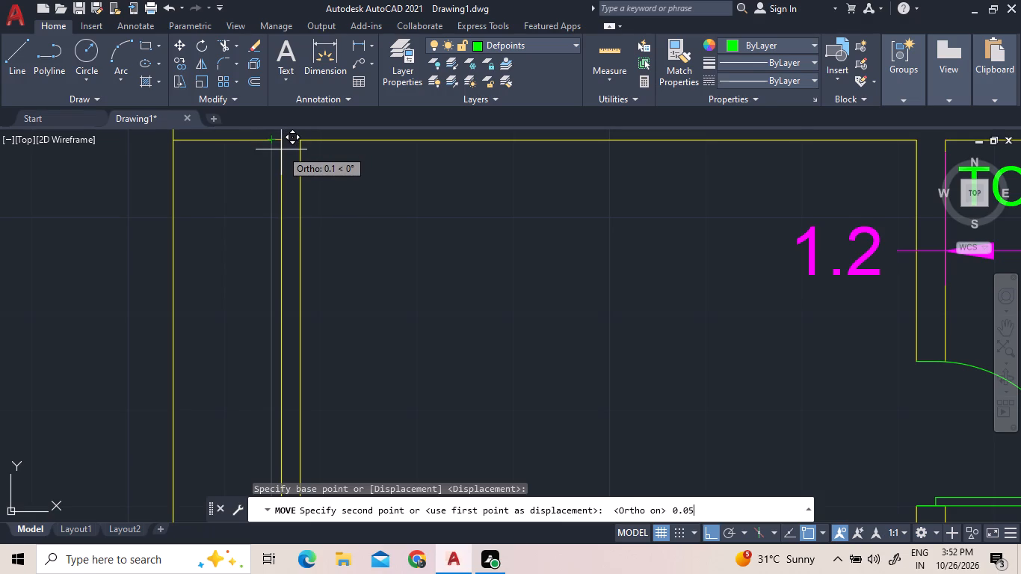
key(Return)
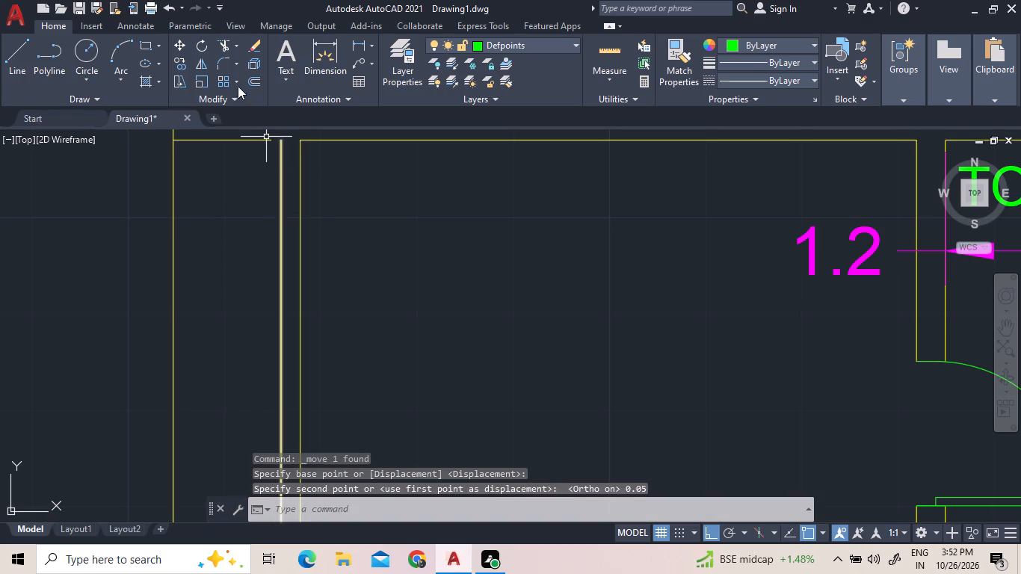
Extend the top and bottom wall lines of the narrow space to the relocated partition line.
click(232, 50)
click(233, 50)
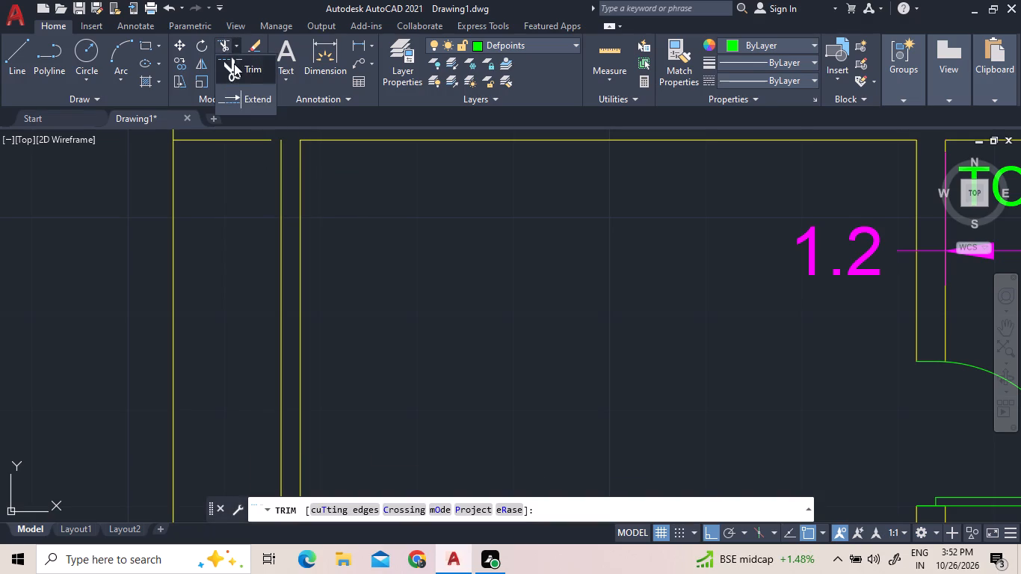
click(243, 102)
click(256, 140)
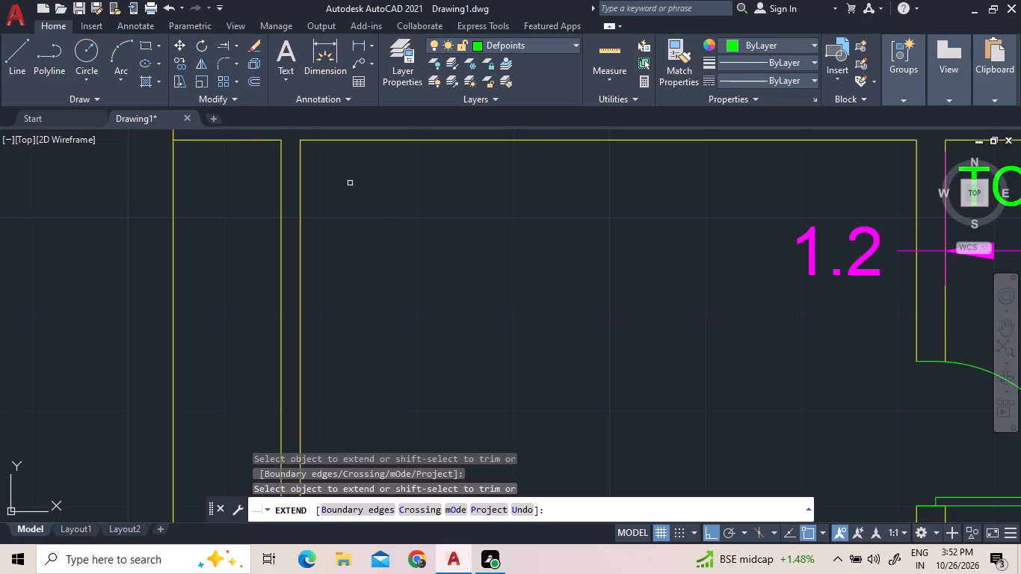
scroll(386, 202, down, 4)
scroll(371, 276, up, 4)
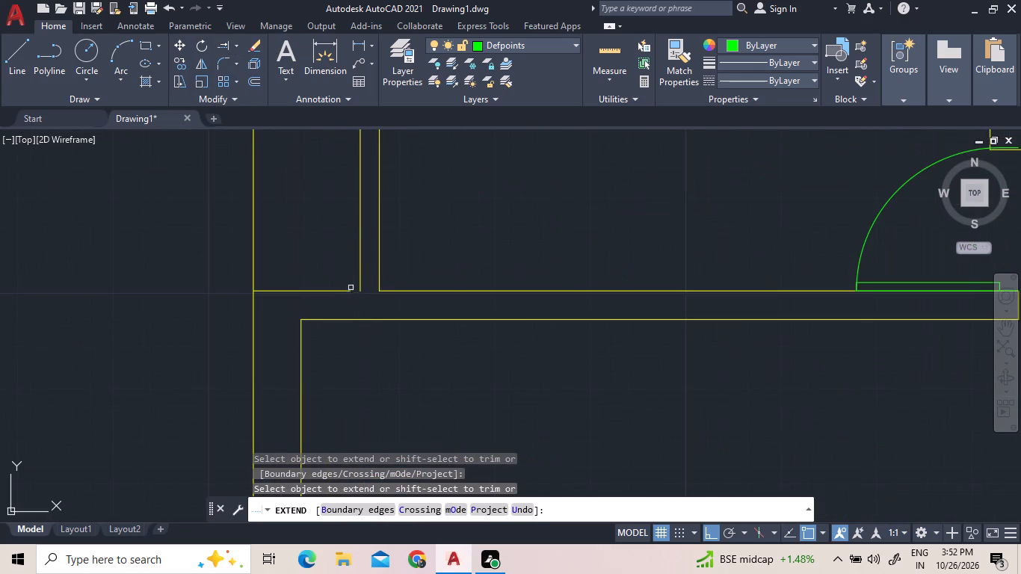
click(342, 291)
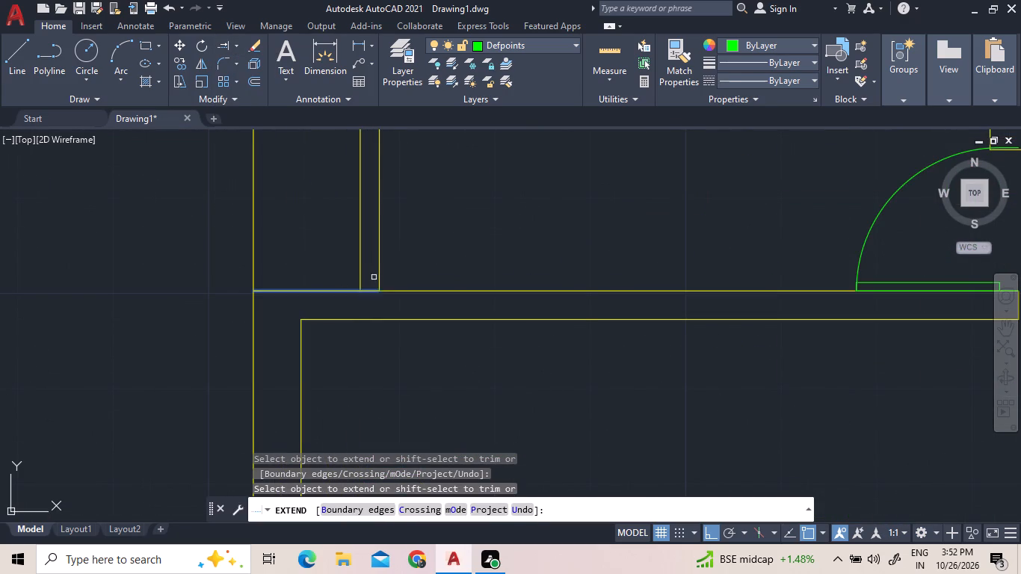
right_click(454, 222)
click(476, 233)
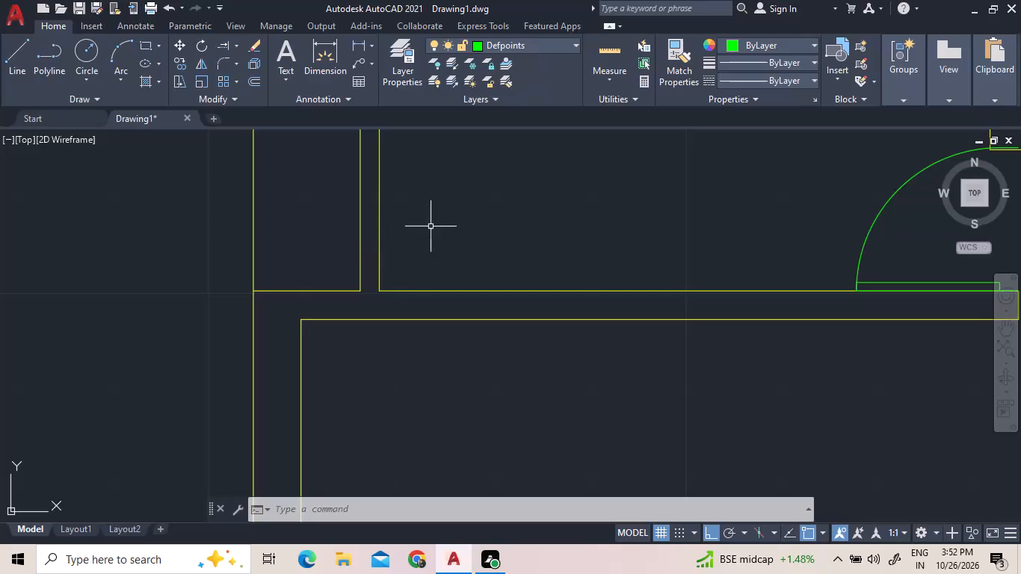
Quick-measure the narrow space between the outer wall and the partition in the room beside the toilet.
scroll(366, 217, down, 5)
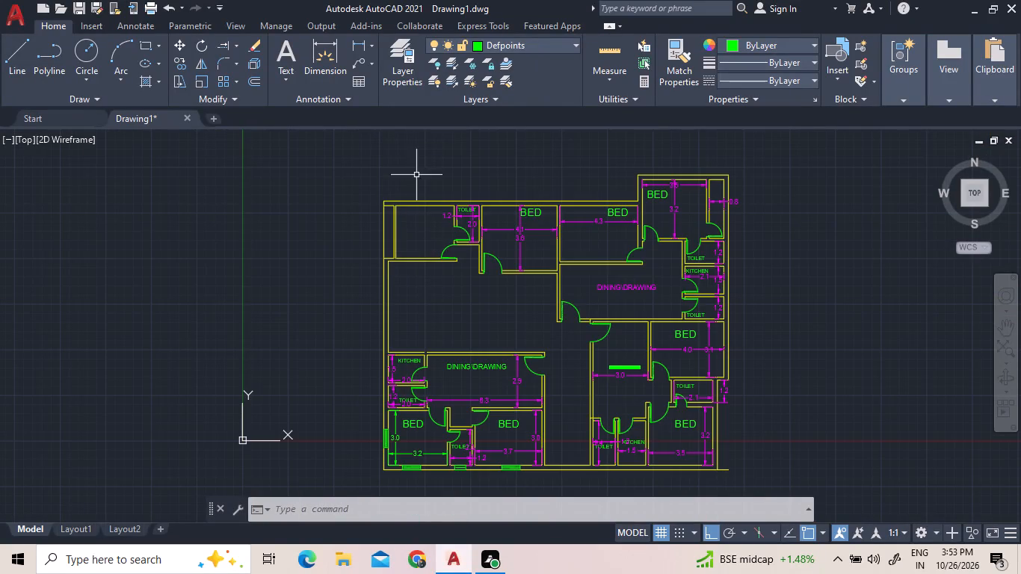
scroll(438, 217, up, 2)
click(615, 67)
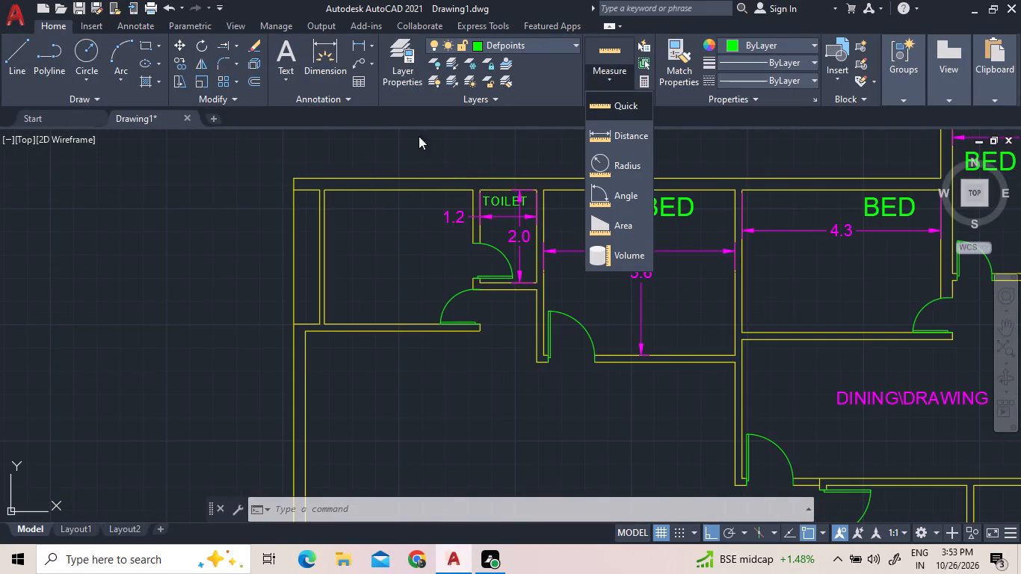
click(585, 111)
click(609, 107)
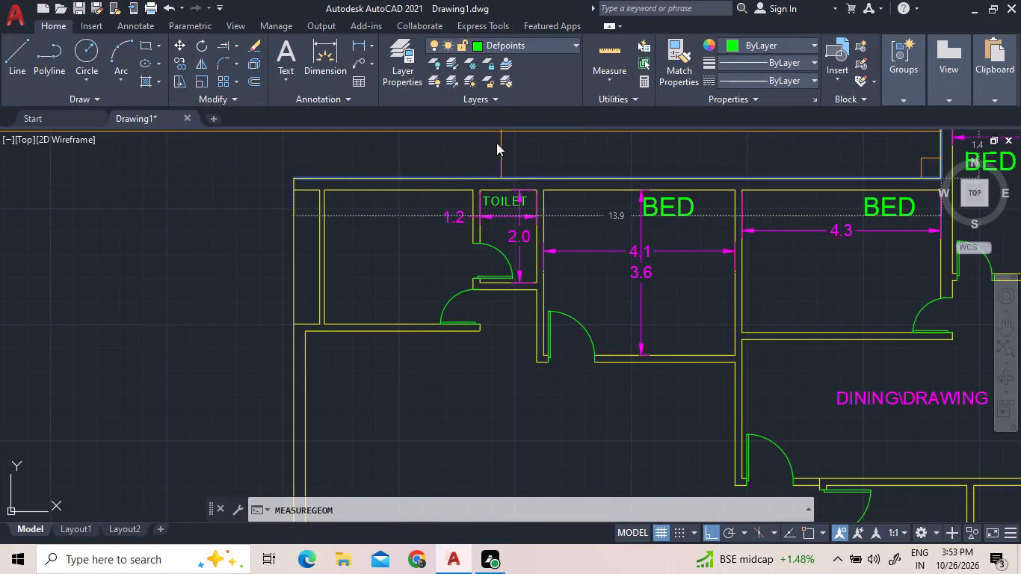
scroll(317, 235, up, 3)
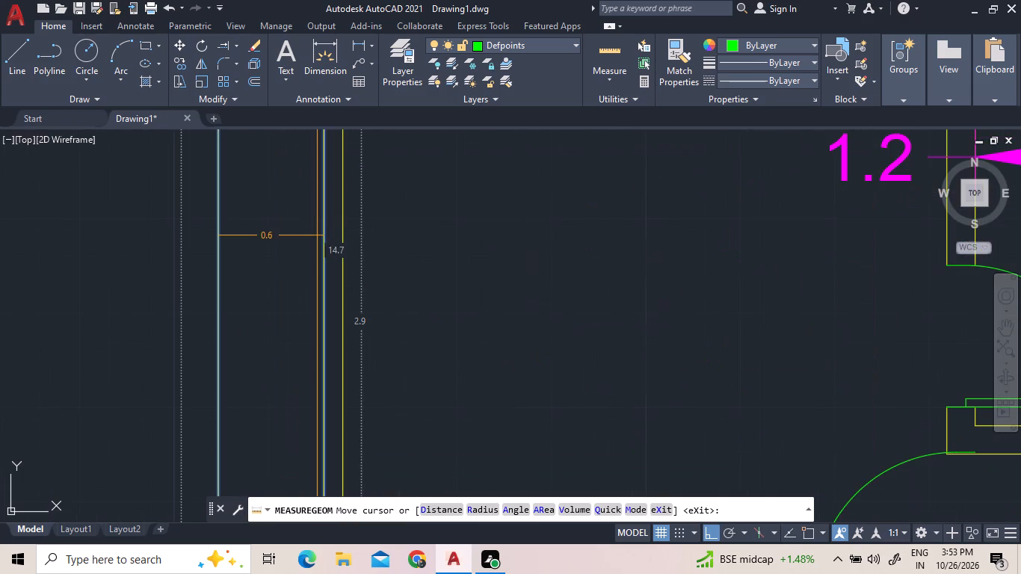
scroll(315, 248, down, 3)
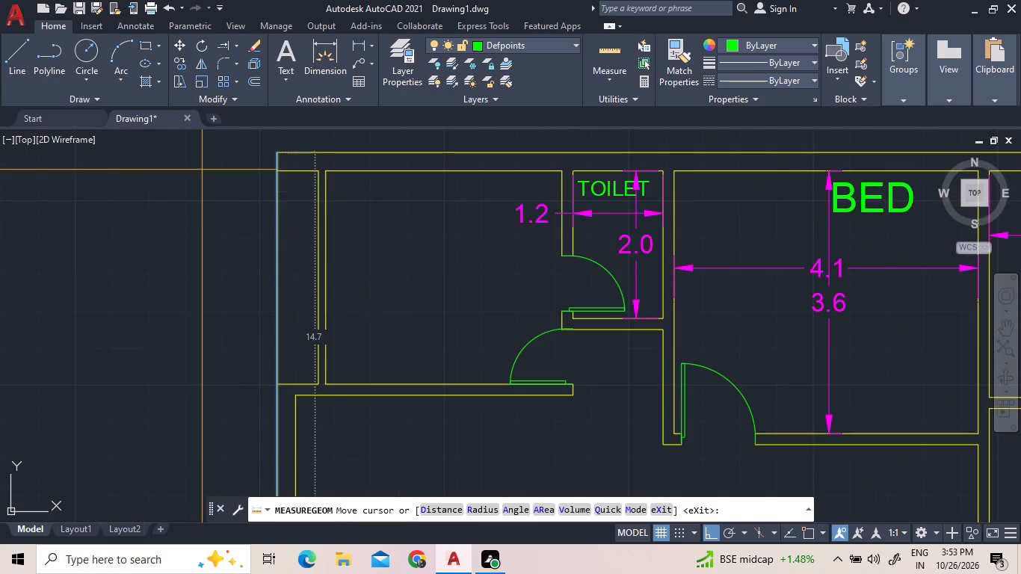
right_click(200, 170)
click(205, 183)
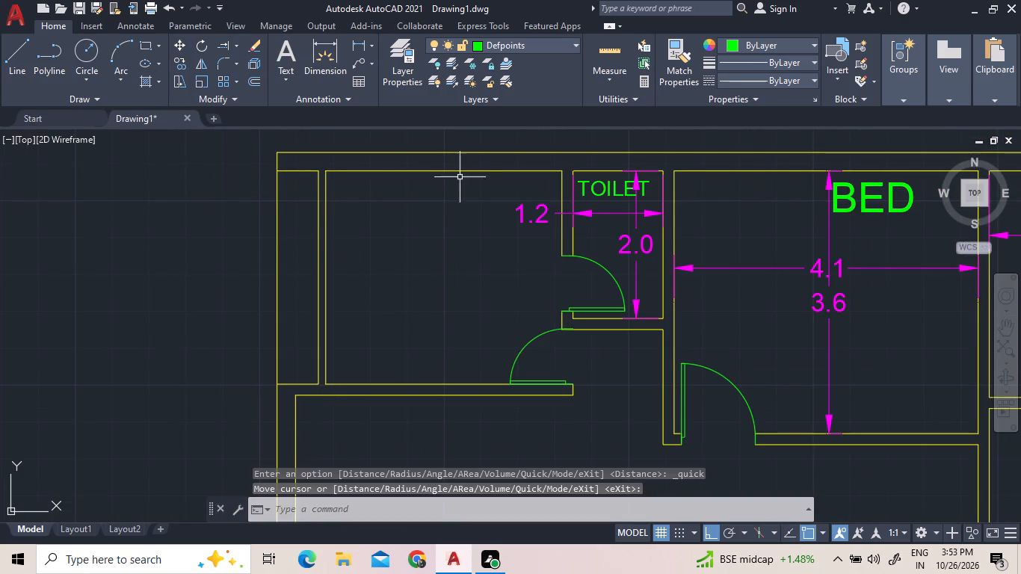
Copy the door near the toilet about 3.4 horizontally to the bottom of the narrow space beside the outer wall.
click(513, 366)
right_click(455, 331)
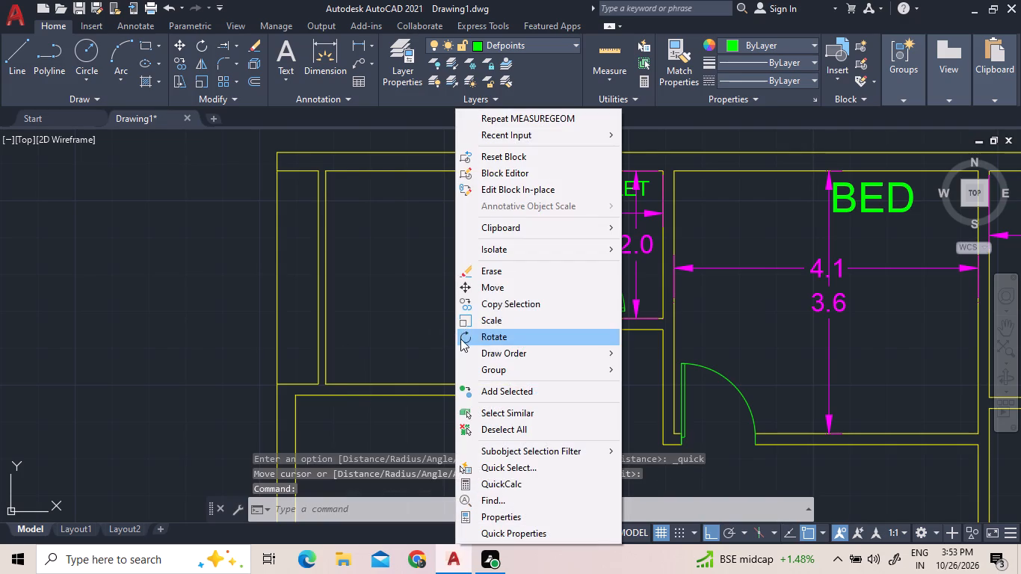
click(490, 300)
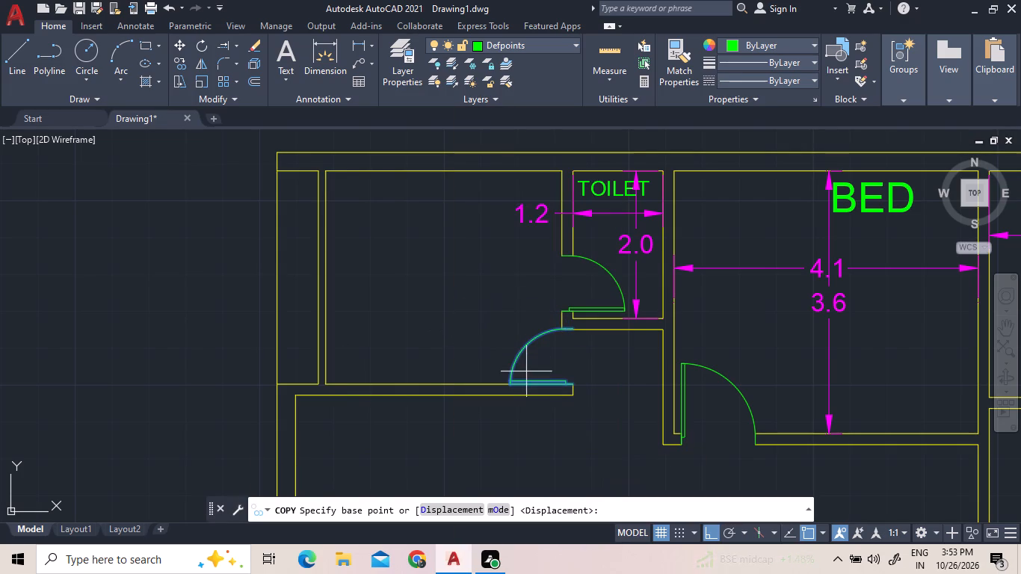
click(508, 381)
scroll(244, 357, up, 2)
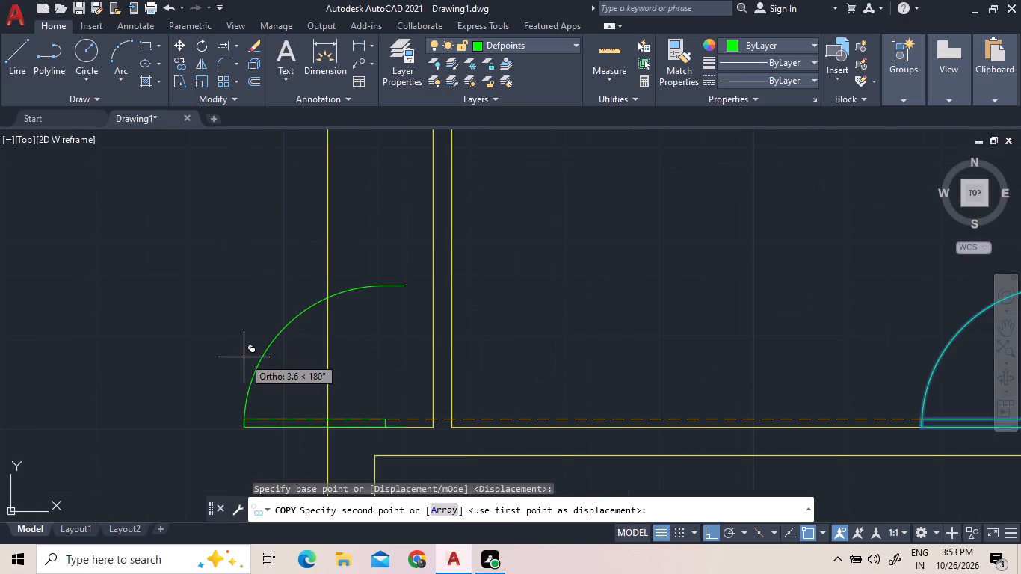
click(292, 368)
right_click(425, 289)
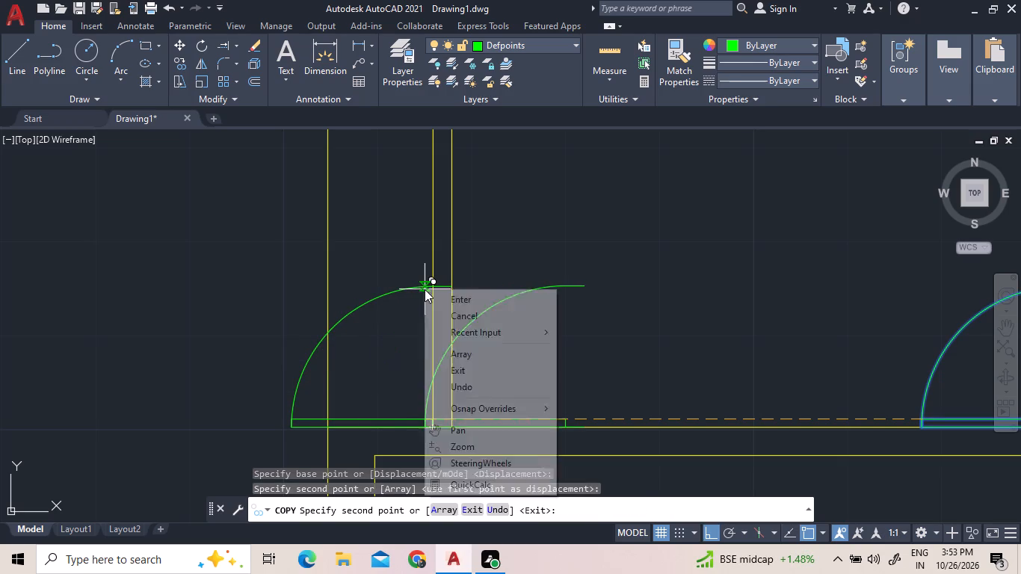
click(442, 313)
Shrink the copied door to roughly the width of the narrow space, keeping its hinge end at the partition.
click(413, 285)
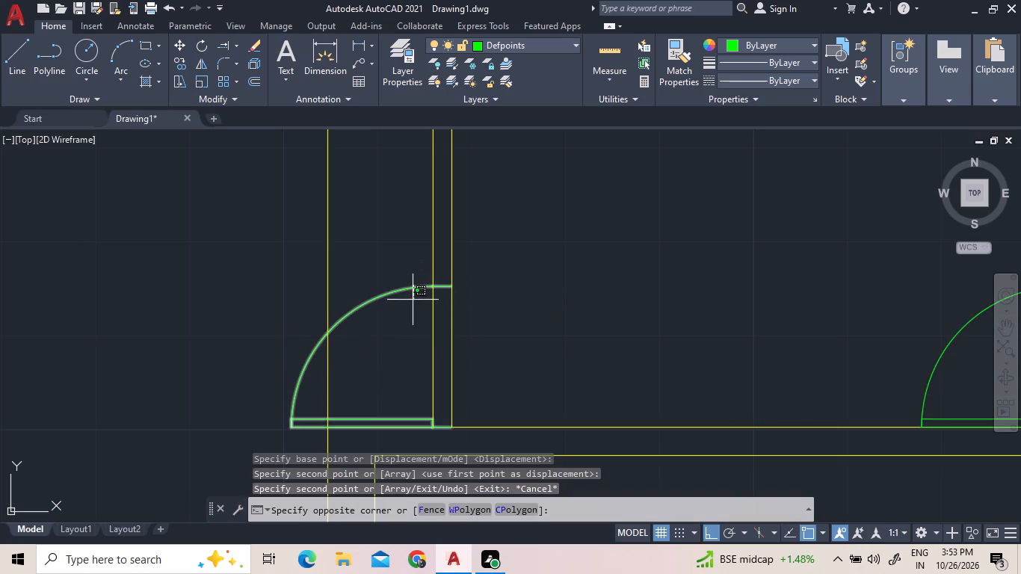
click(408, 301)
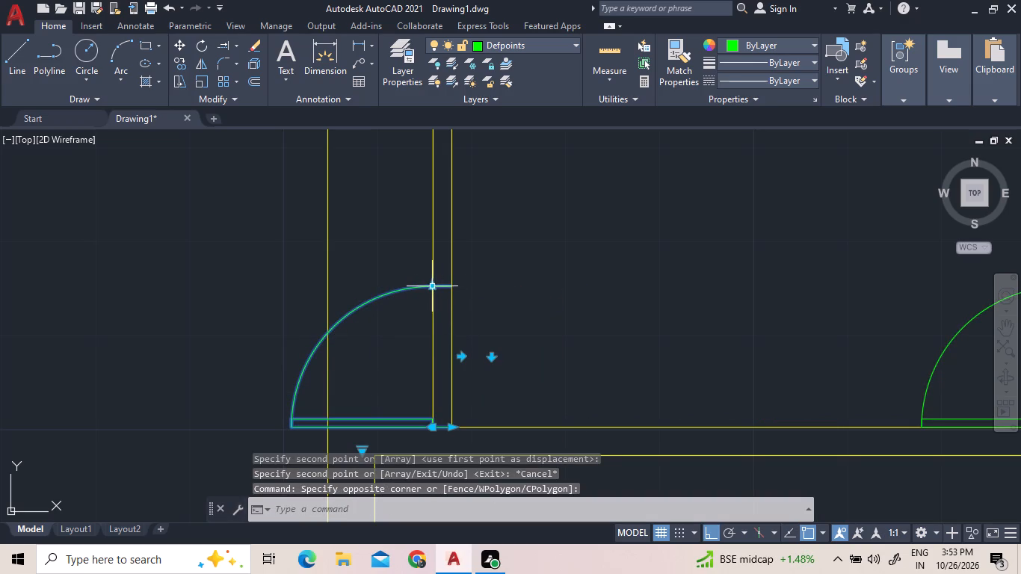
click(432, 284)
click(449, 320)
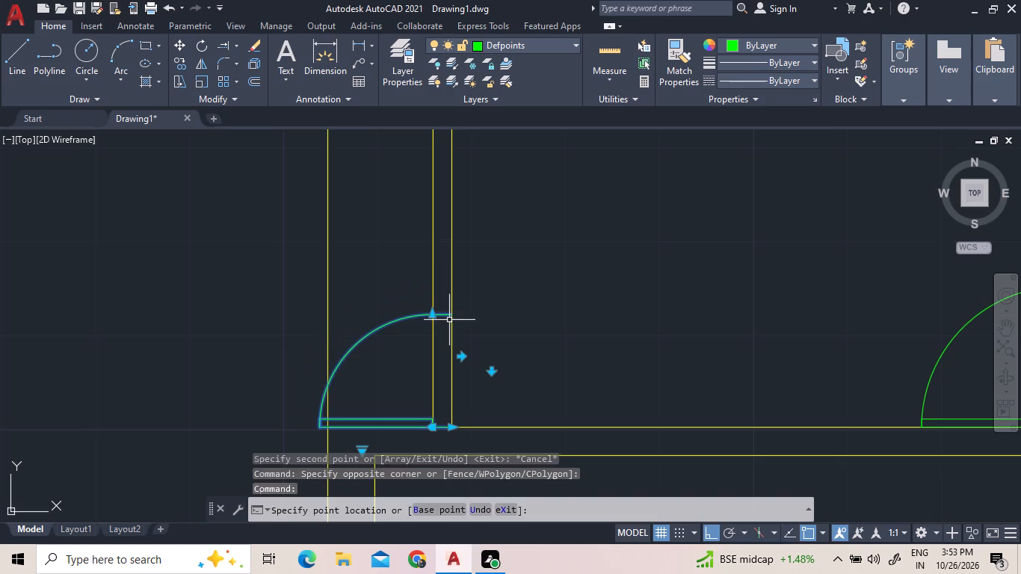
Move the outer wall line together with the copied door 0.1 horizontally outward, away from the partition.
scroll(386, 357, down, 1)
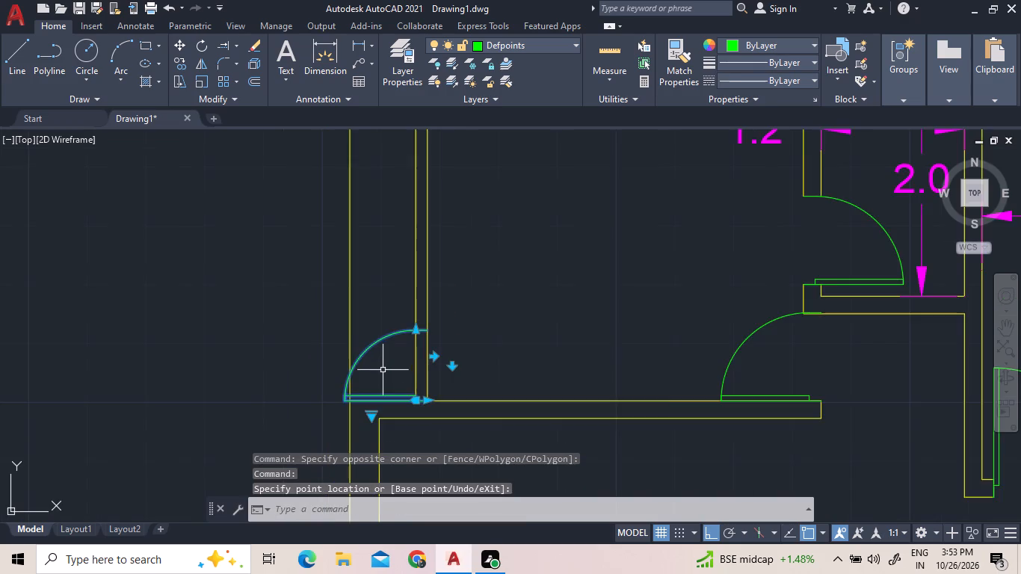
scroll(382, 371, down, 6)
scroll(382, 411, up, 3)
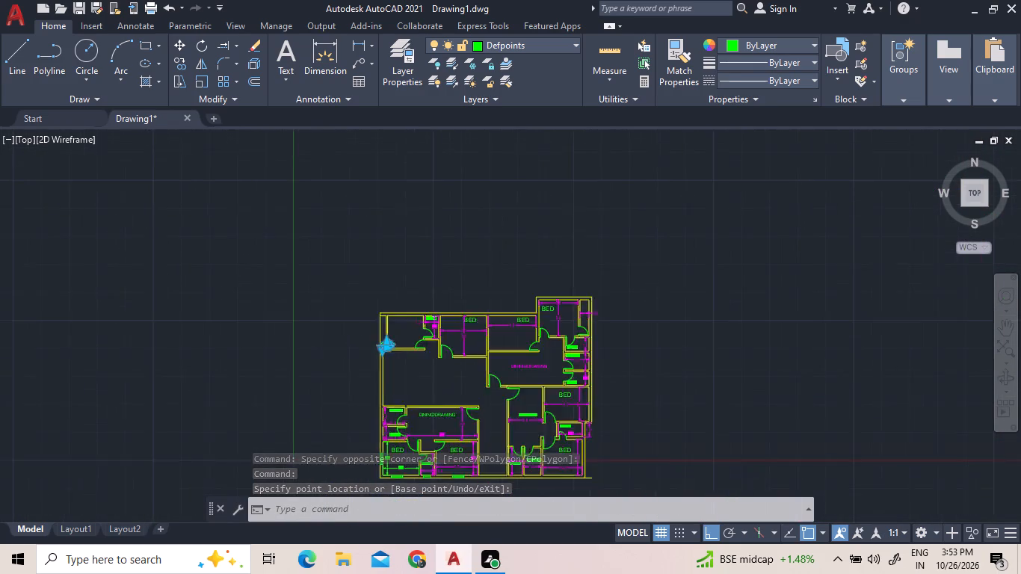
scroll(374, 197, up, 3)
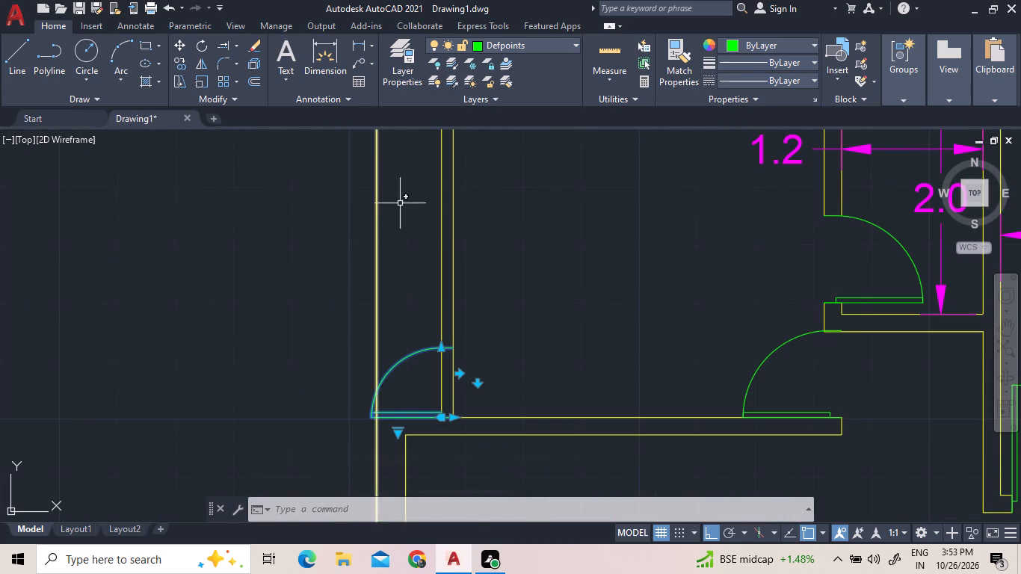
drag(401, 204, 381, 204)
click(349, 204)
scroll(410, 308, down, 3)
scroll(413, 232, up, 4)
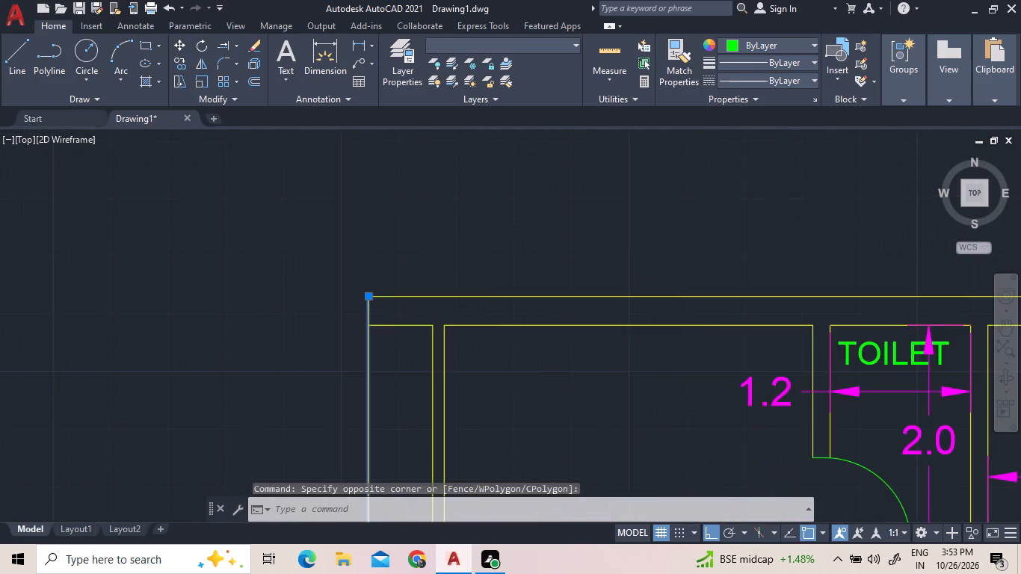
right_click(409, 277)
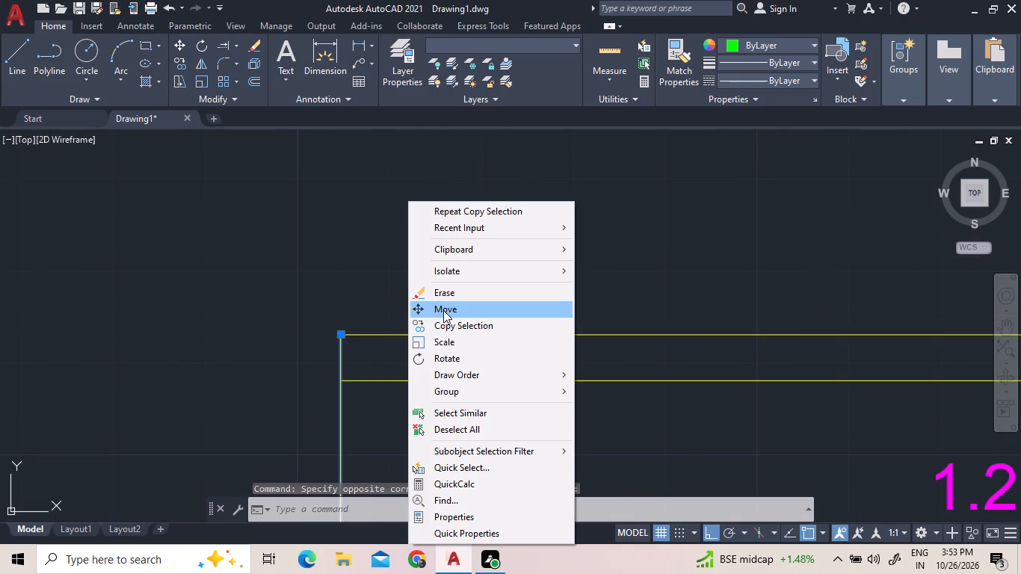
click(443, 310)
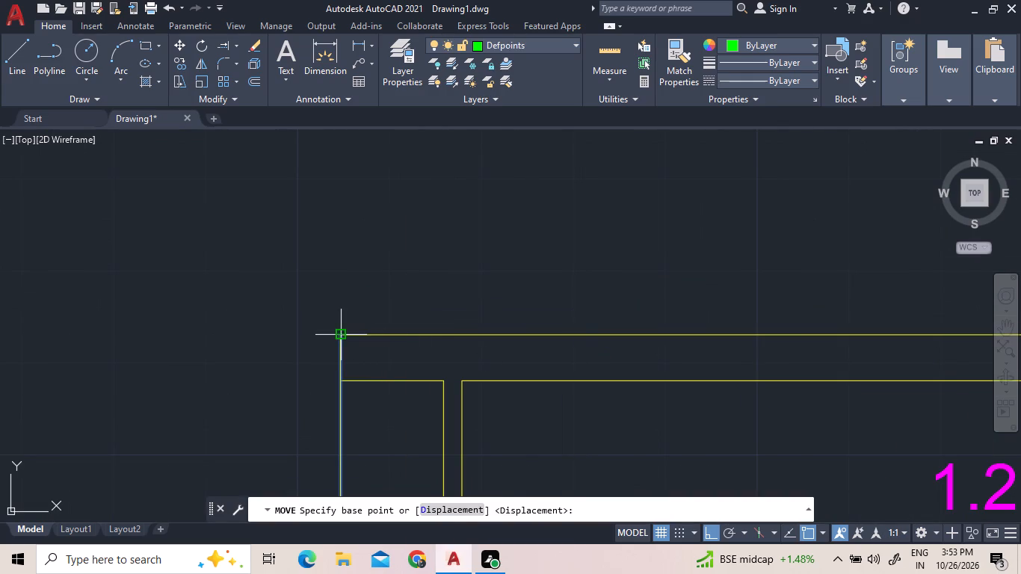
click(342, 334)
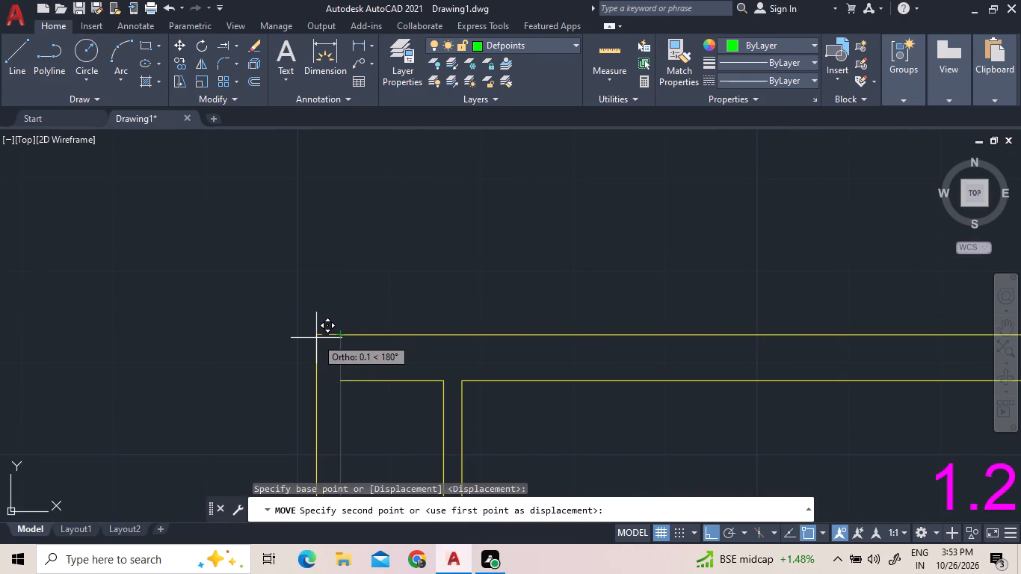
text(0.1)
key(Return)
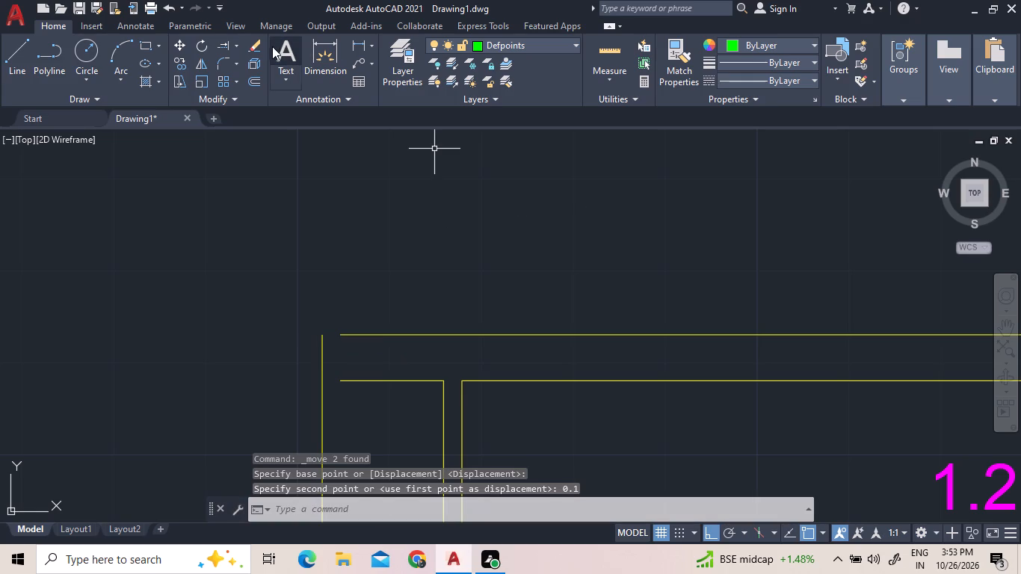
Extend the two top wall lines and the narrow space's bottom wall line to the moved outer wall line.
click(218, 43)
click(381, 333)
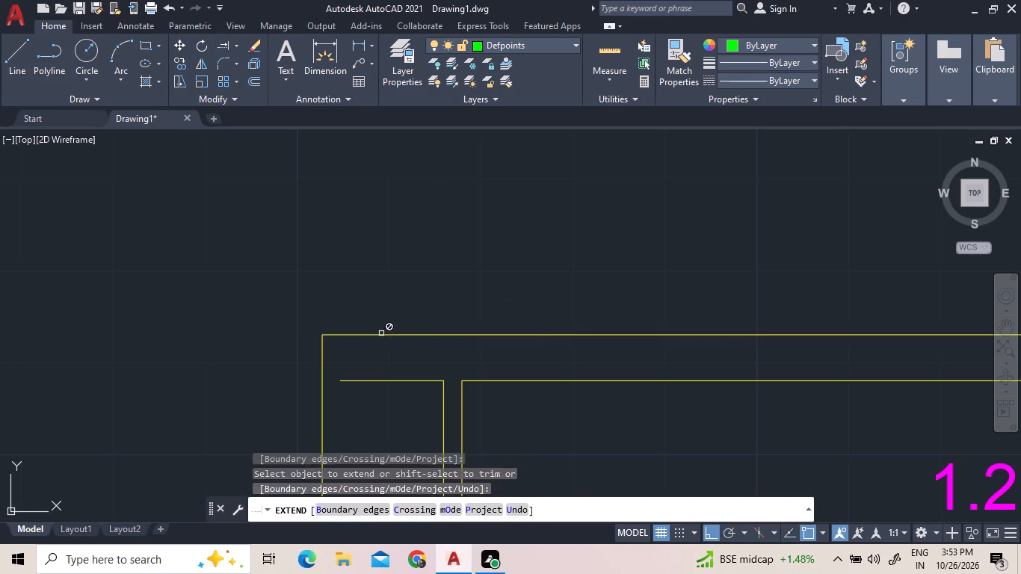
click(357, 380)
scroll(362, 280, down, 4)
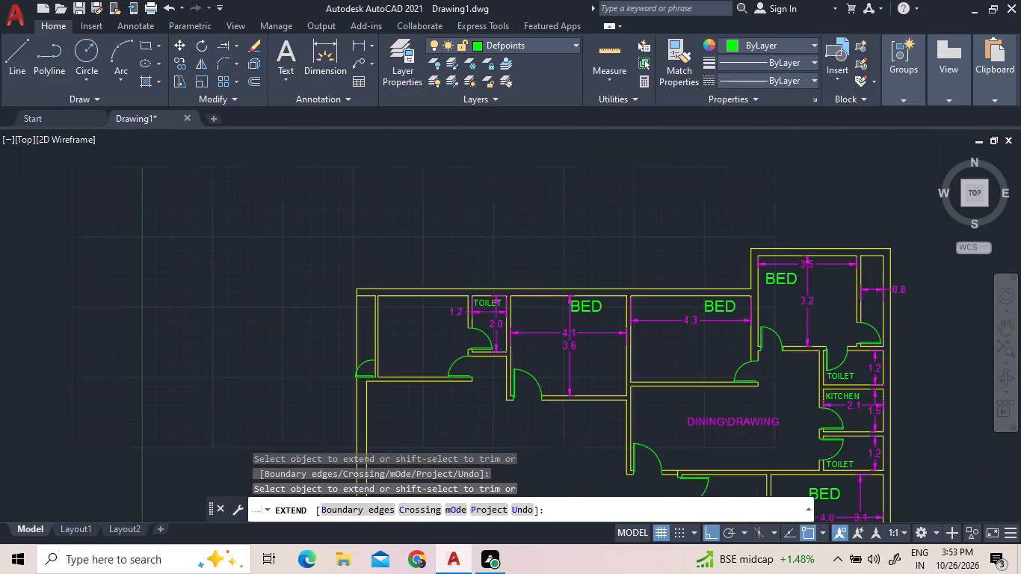
scroll(384, 386, up, 4)
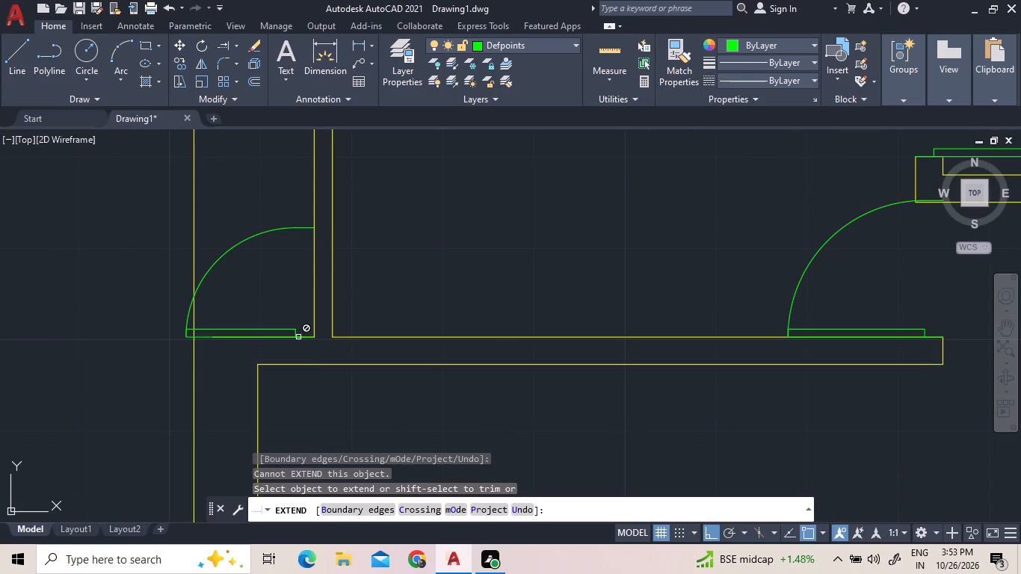
scroll(218, 342, up, 3)
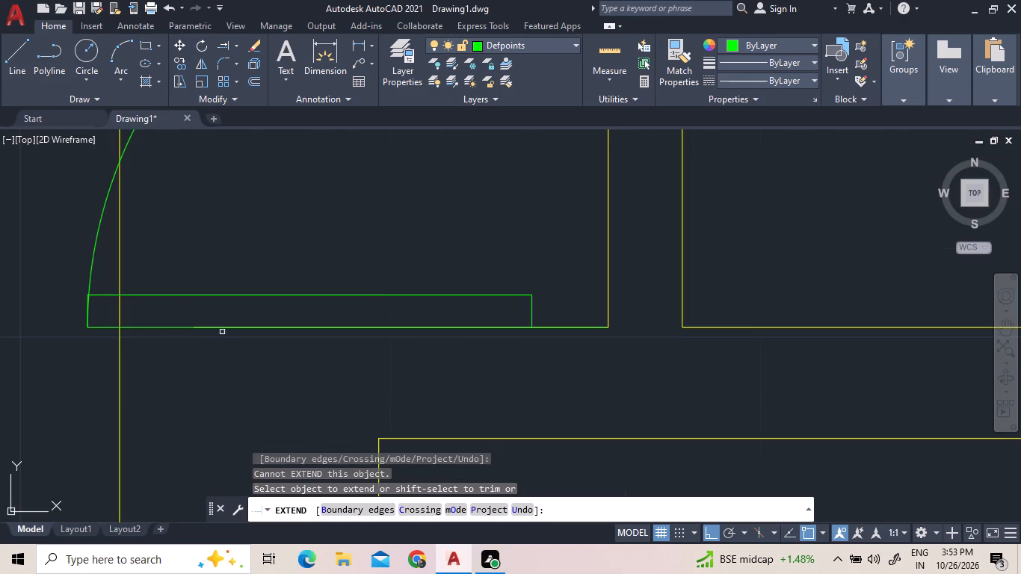
click(197, 327)
click(596, 333)
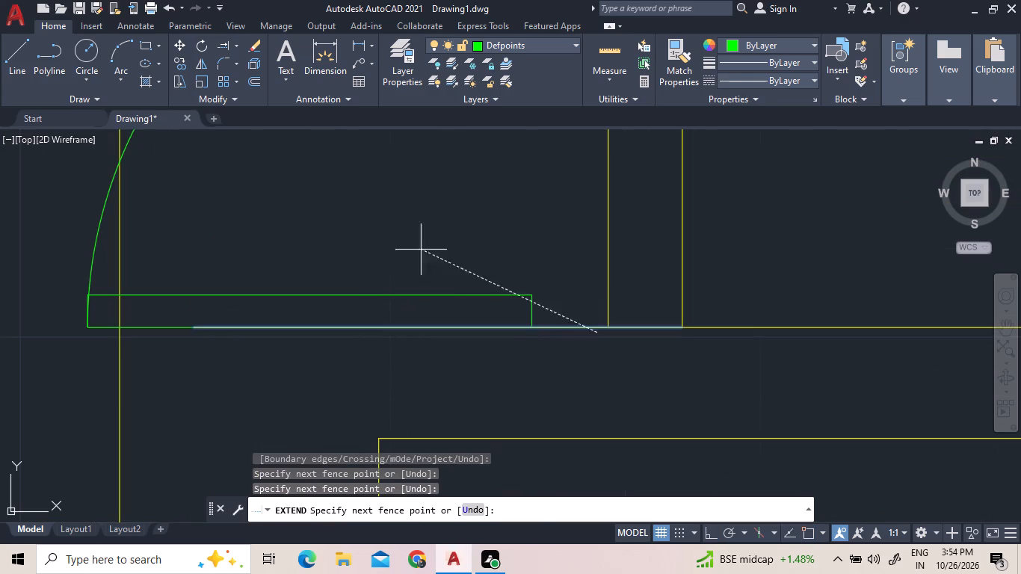
click(425, 129)
click(365, 210)
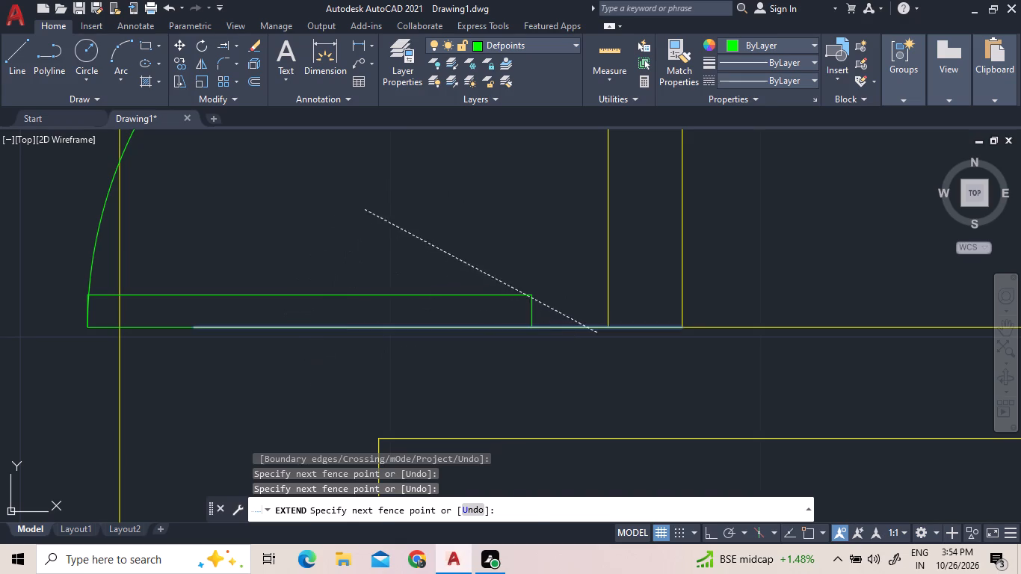
drag(329, 394, 344, 245)
drag(271, 253, 282, 321)
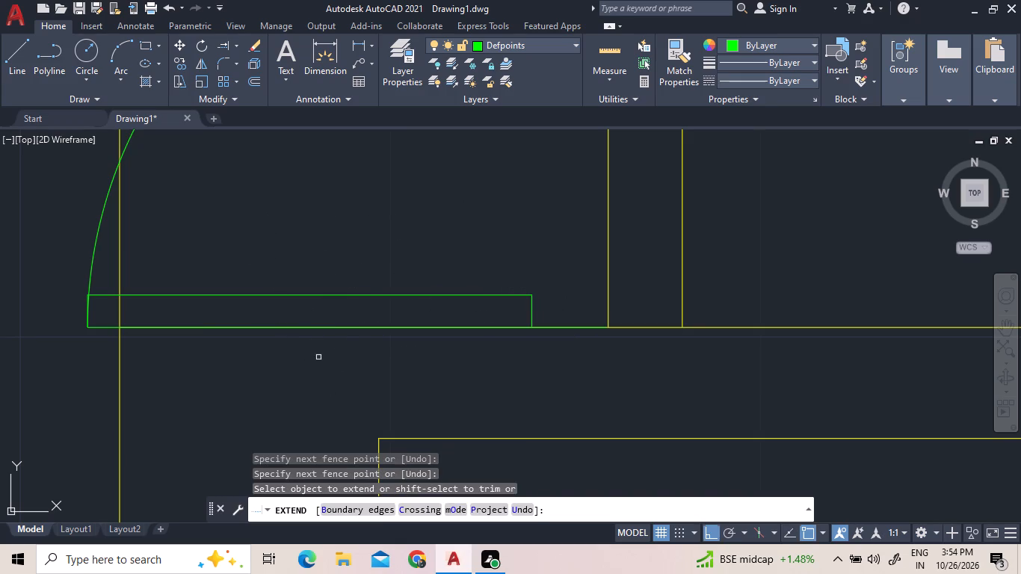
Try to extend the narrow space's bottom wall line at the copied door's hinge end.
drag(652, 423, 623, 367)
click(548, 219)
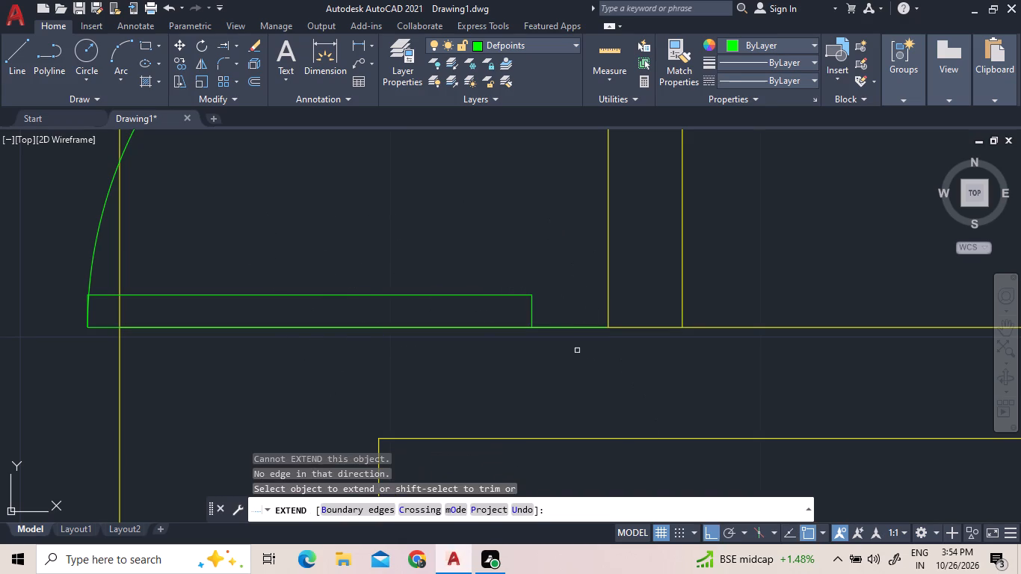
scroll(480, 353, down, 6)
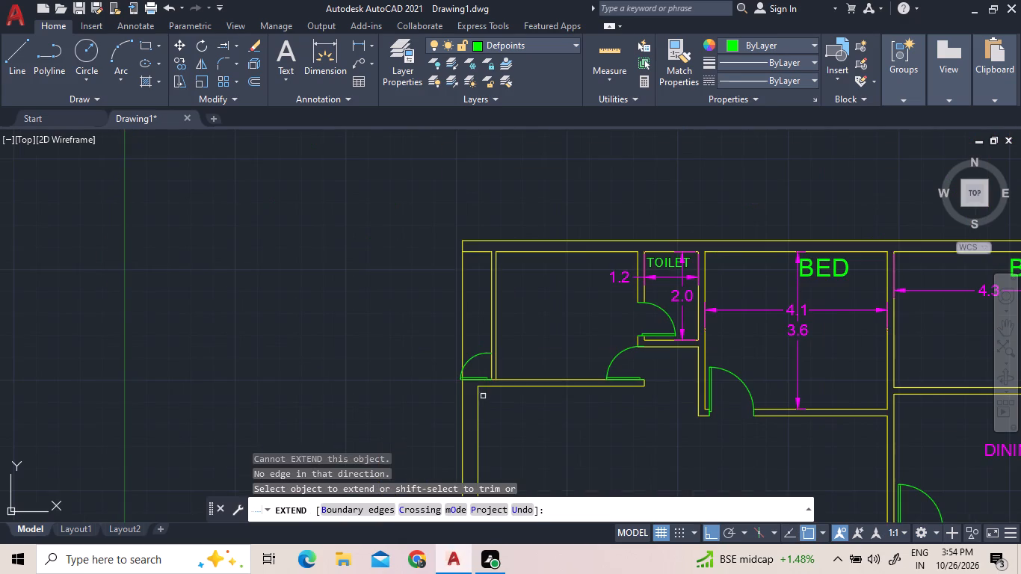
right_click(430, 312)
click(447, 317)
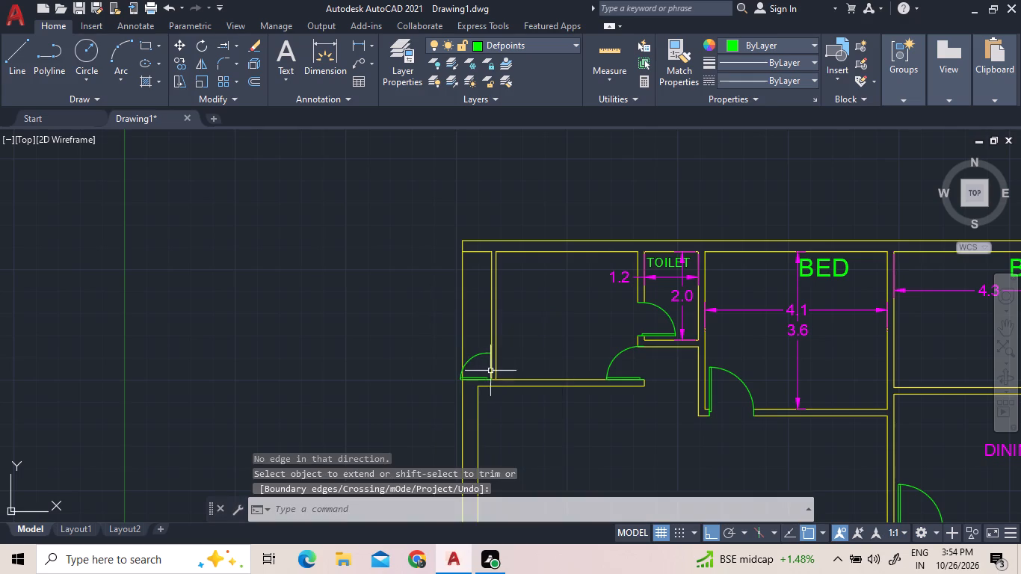
Move the copied door horizontally by the partition's thickness, so its hinge end reaches the partition's far face line.
scroll(496, 371, up, 3)
scroll(448, 410, up, 2)
click(443, 404)
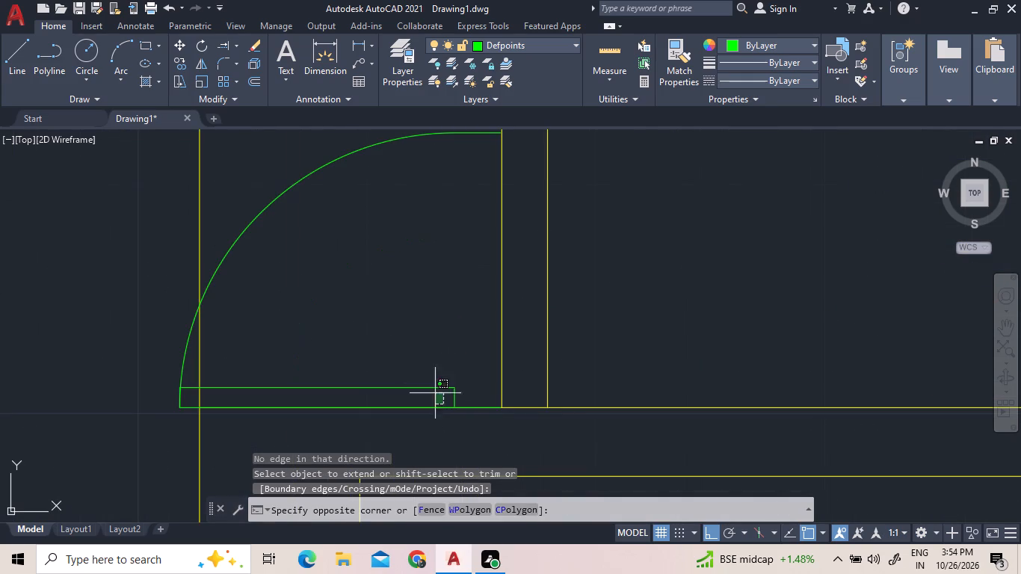
click(403, 352)
right_click(403, 349)
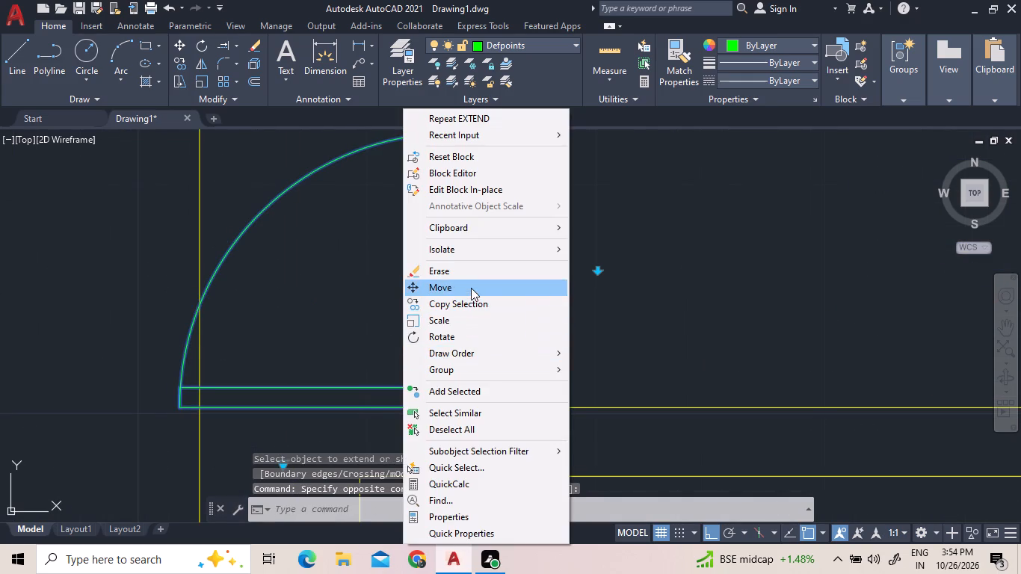
click(471, 288)
click(505, 409)
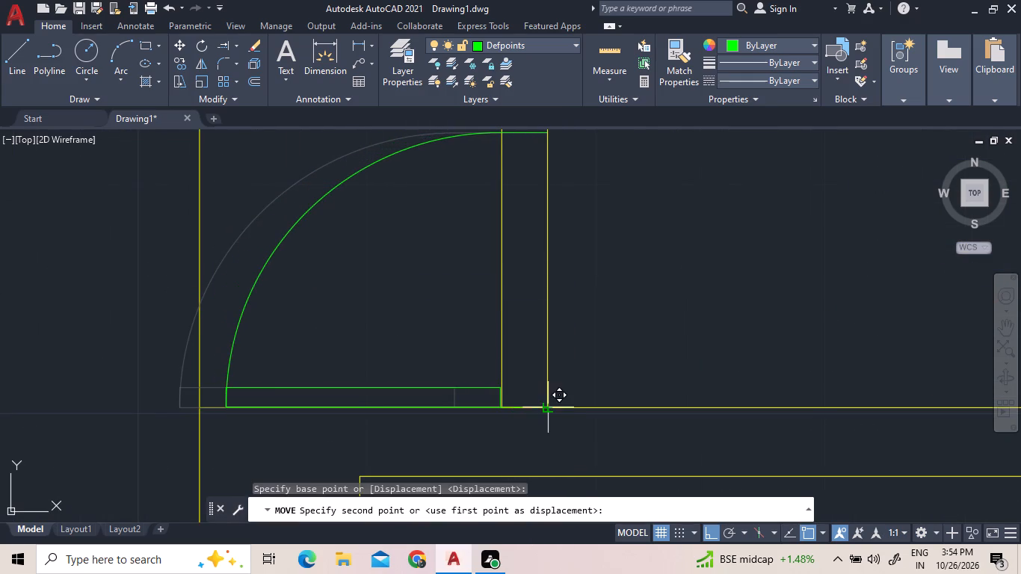
click(543, 410)
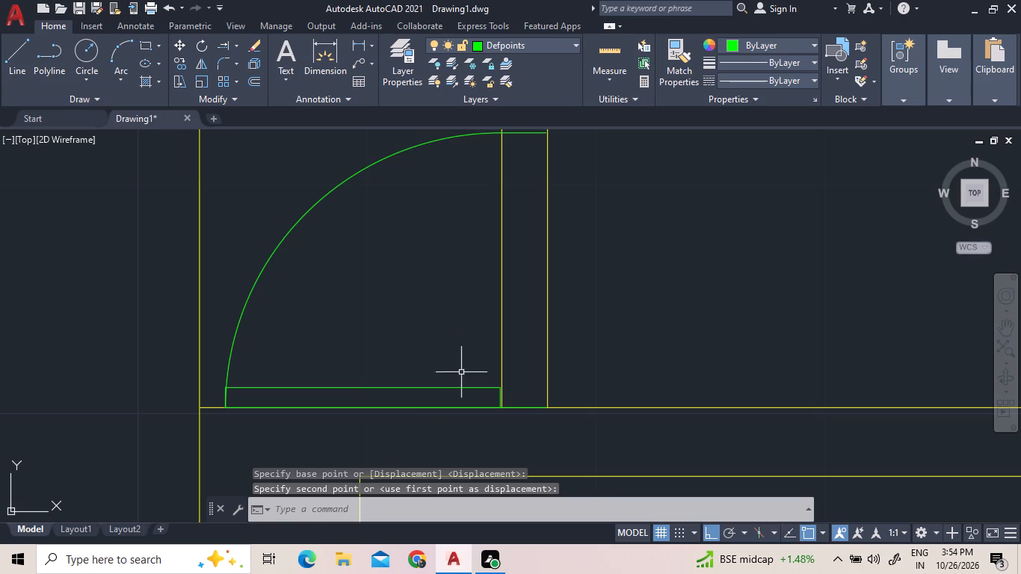
Trim the short piece of bottom wall line between the outer wall line and the copied door's free end.
click(234, 39)
click(239, 61)
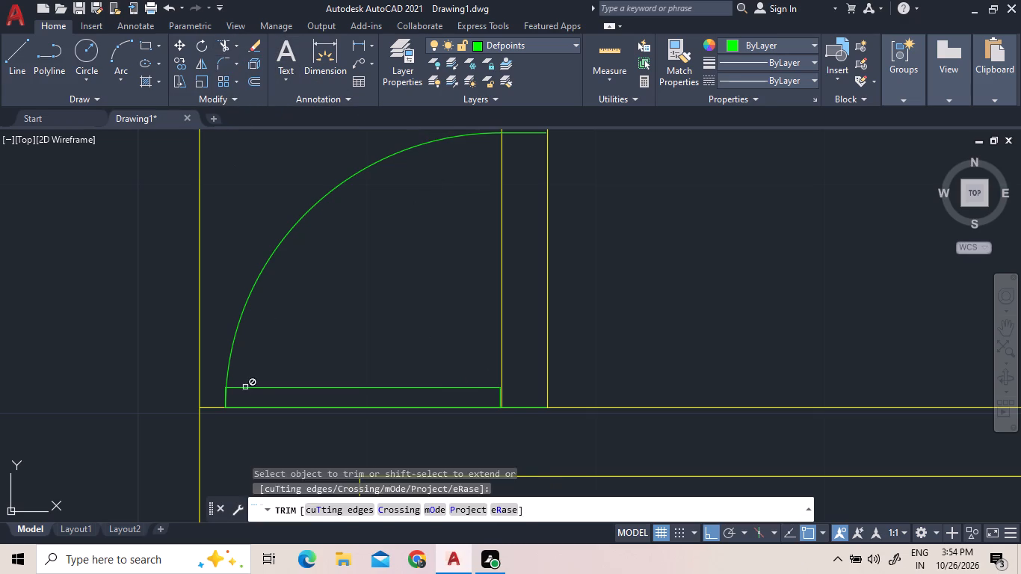
click(219, 407)
scroll(263, 437, down, 2)
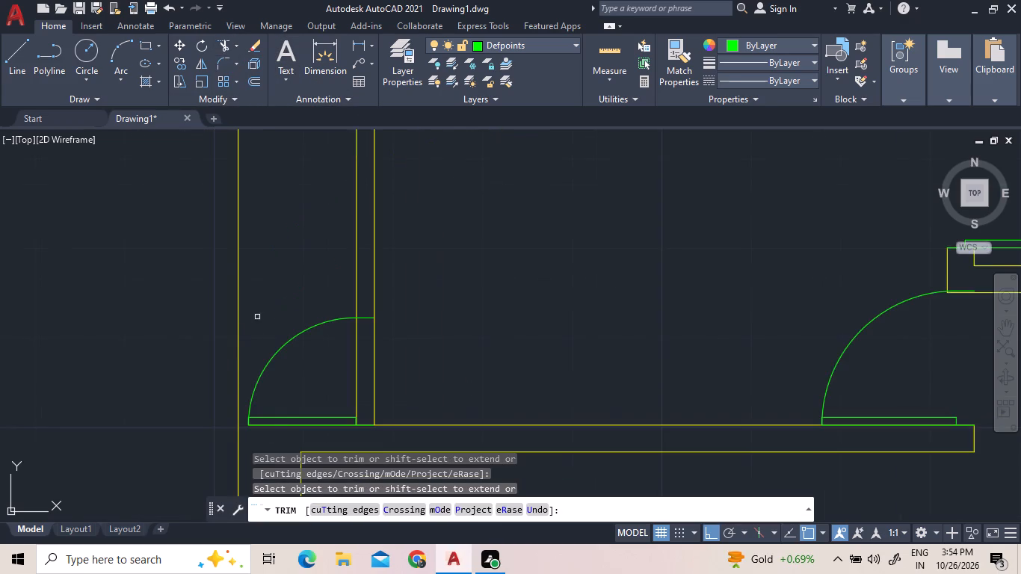
scroll(292, 426, down, 2)
scroll(300, 359, up, 1)
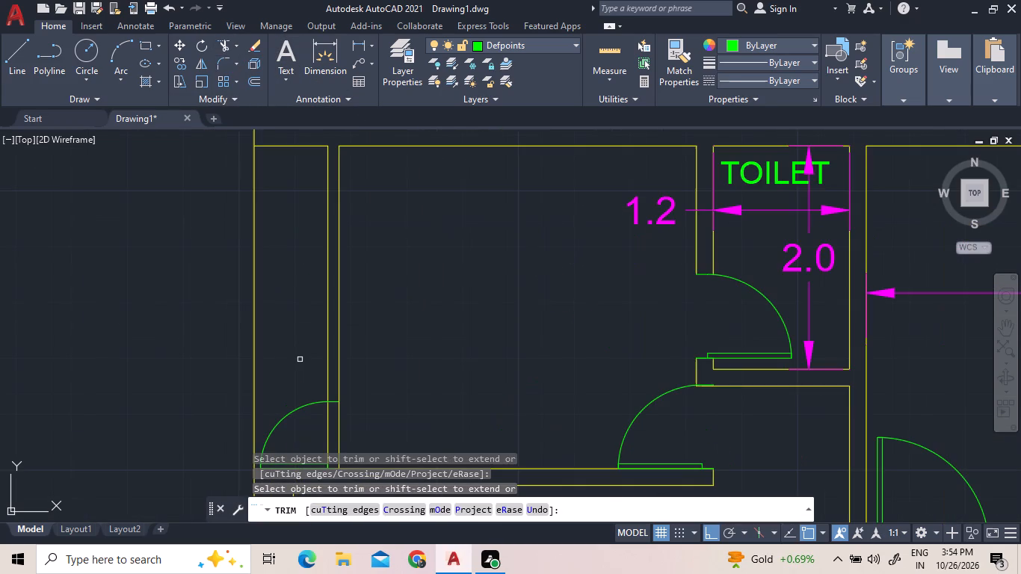
right_click(298, 323)
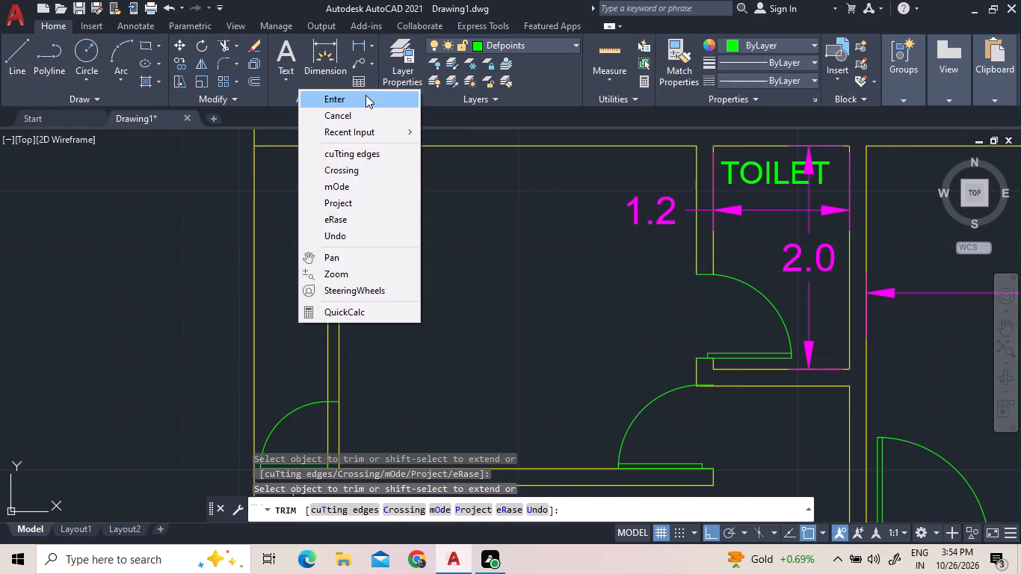
click(365, 95)
scroll(327, 210, down, 1)
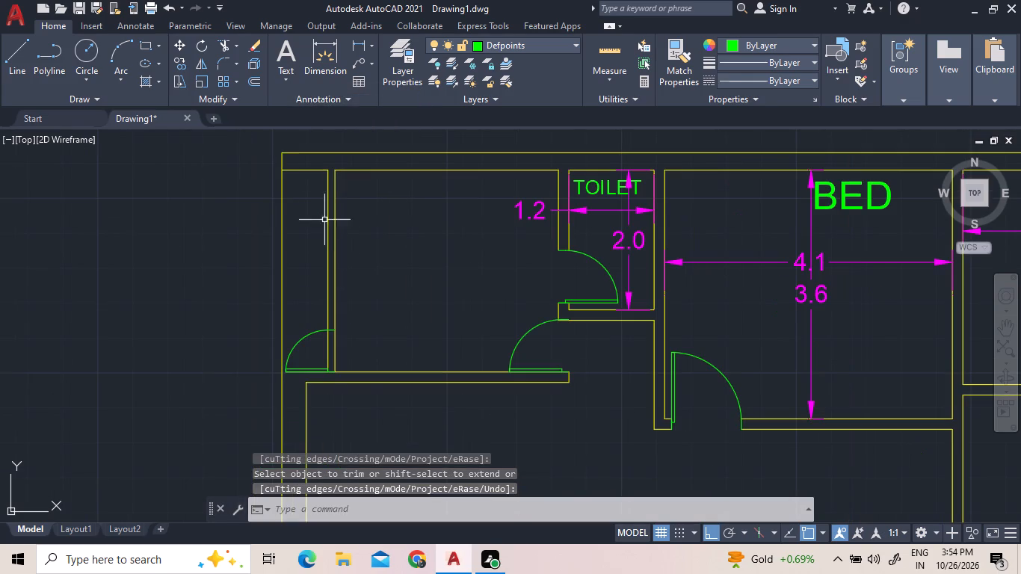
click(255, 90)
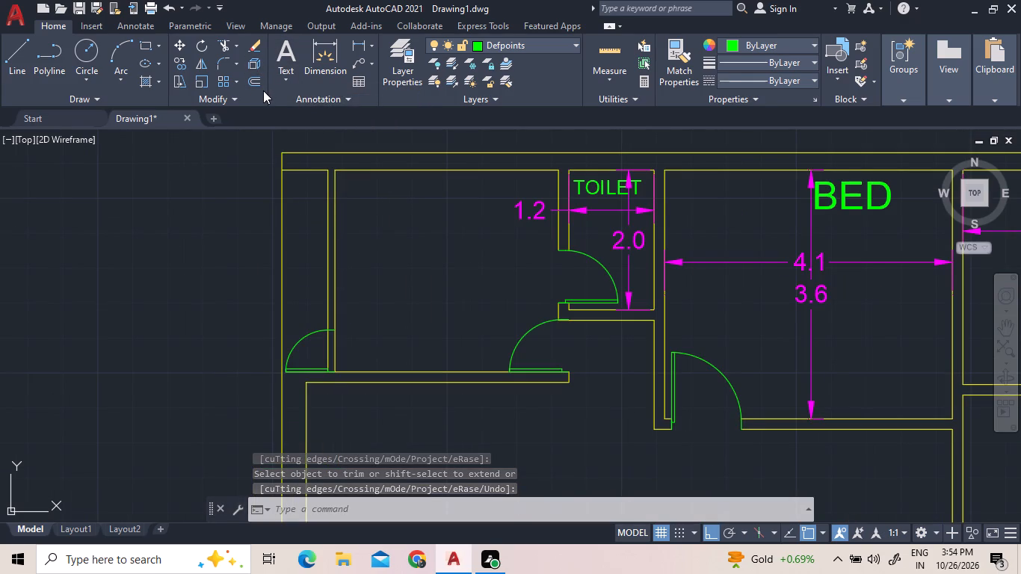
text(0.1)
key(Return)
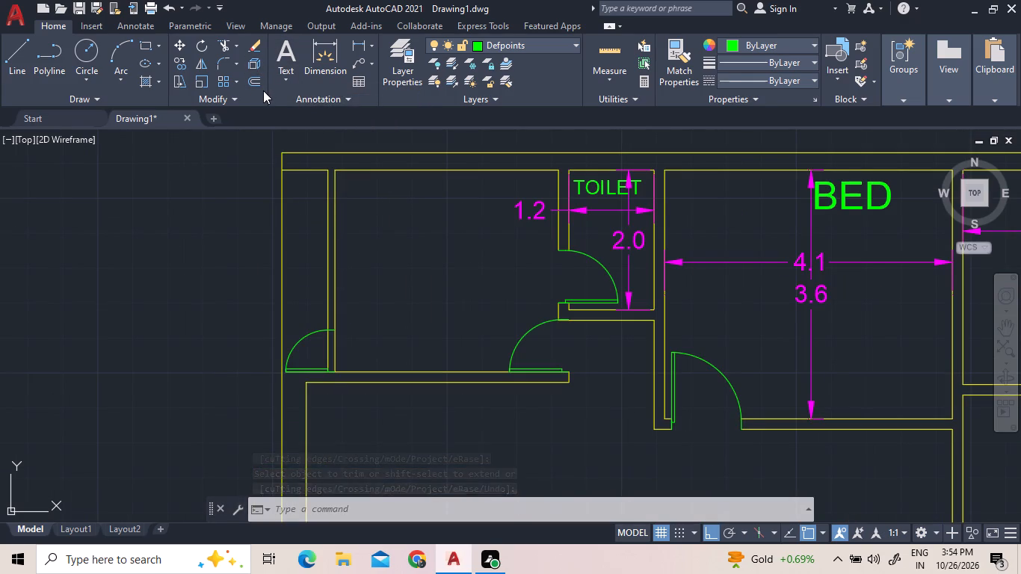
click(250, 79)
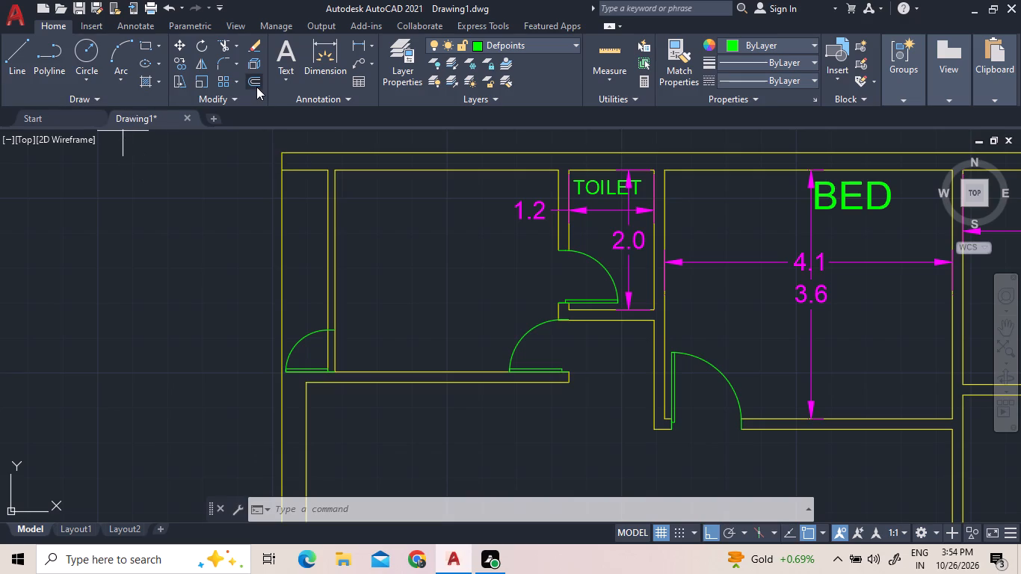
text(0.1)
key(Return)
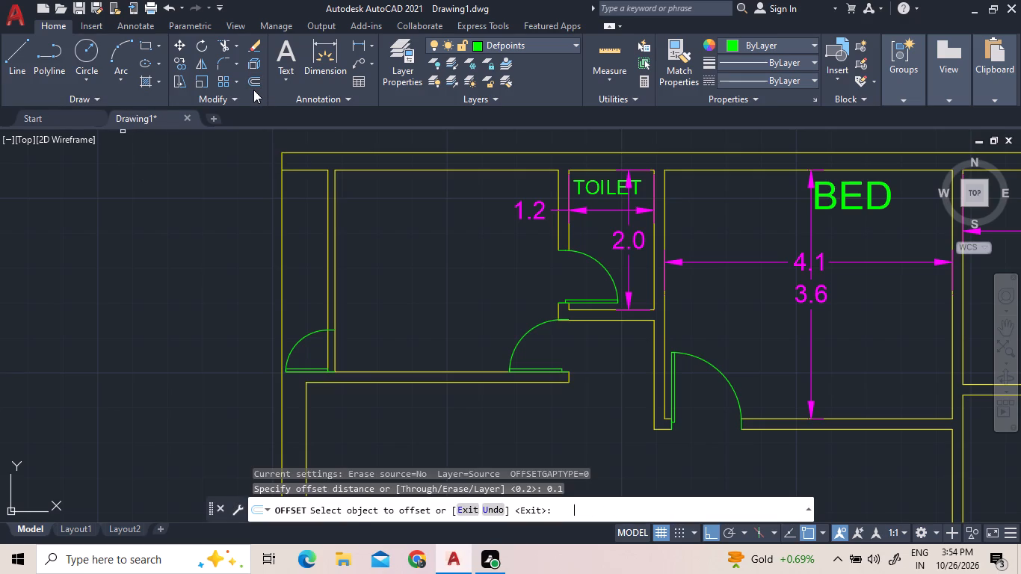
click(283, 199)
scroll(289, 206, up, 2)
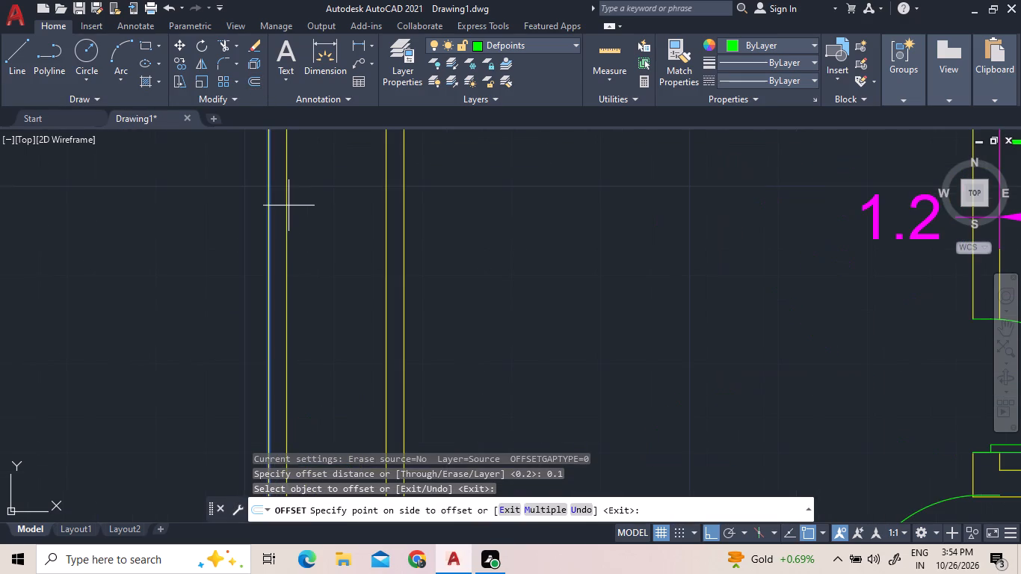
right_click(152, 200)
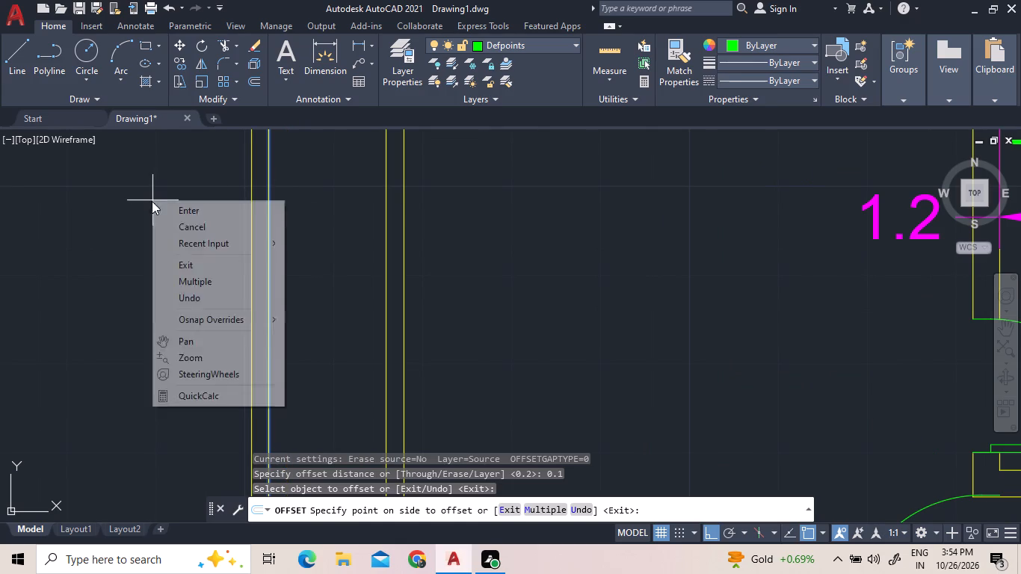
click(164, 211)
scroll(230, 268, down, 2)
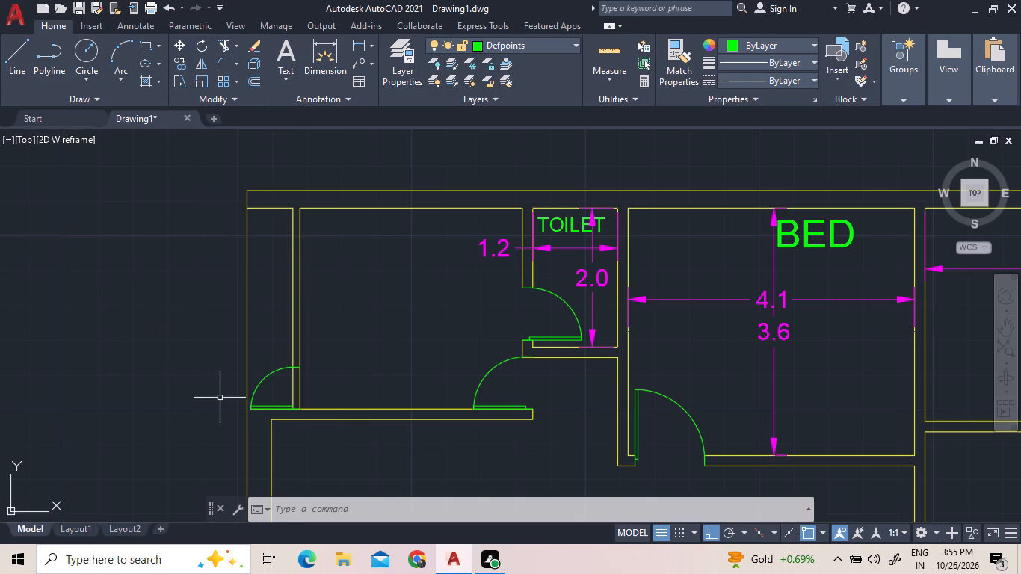
On layer 0, draw a vertical line about 2.9 long from the copied door's free end up to the inner top wall line.
scroll(234, 419, up, 3)
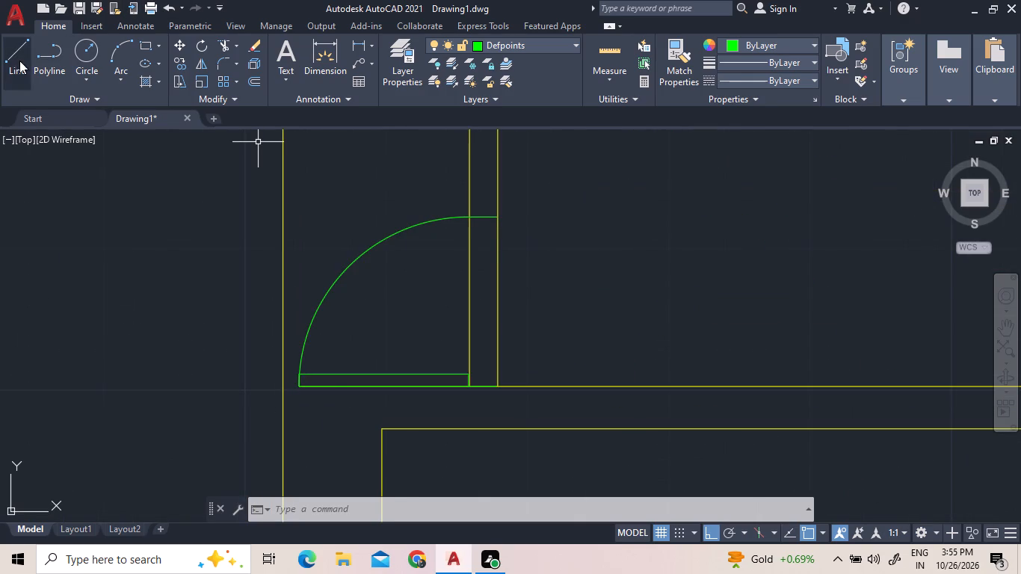
click(19, 61)
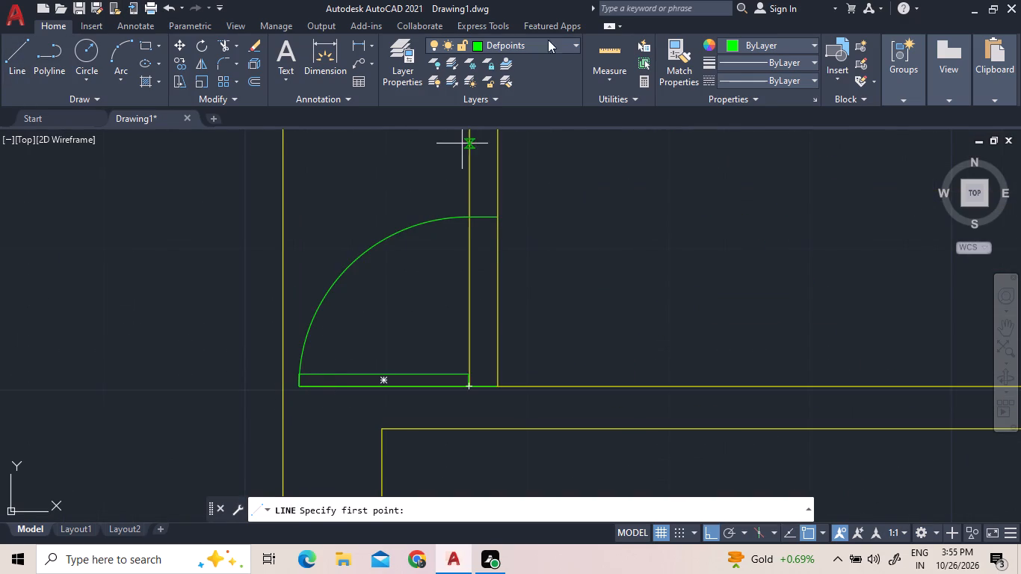
click(543, 49)
click(553, 67)
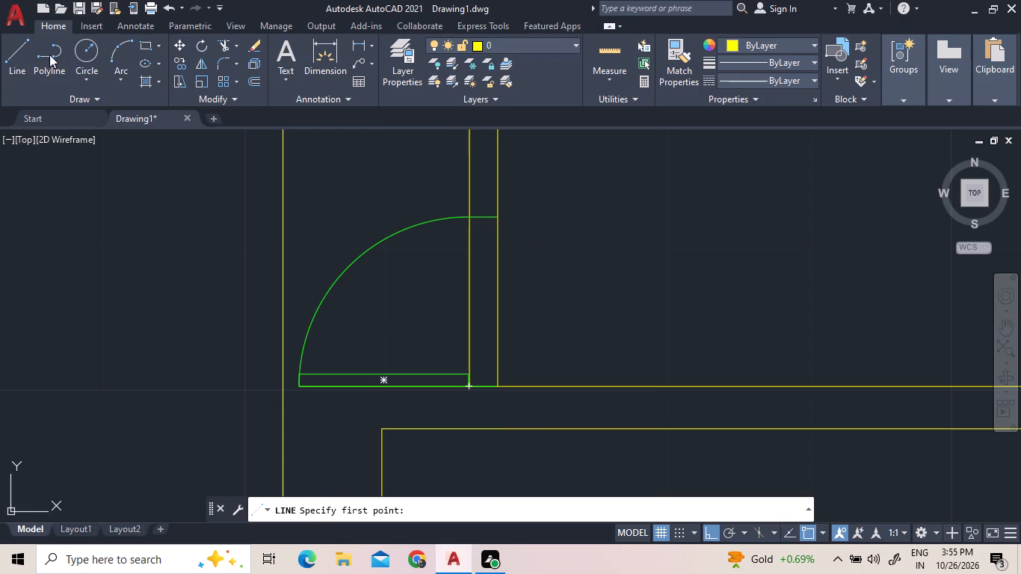
click(11, 78)
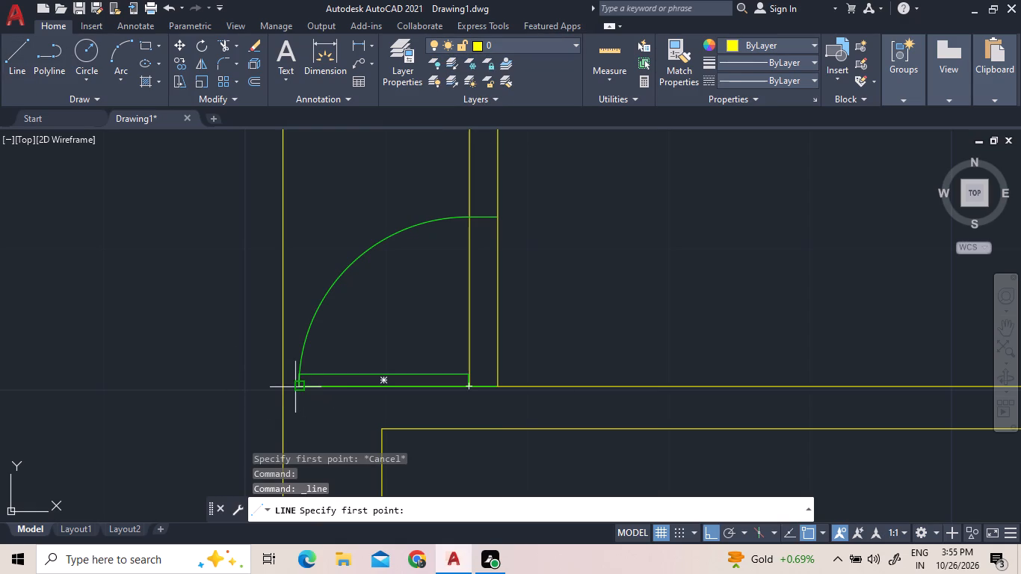
click(295, 386)
scroll(274, 303, down, 3)
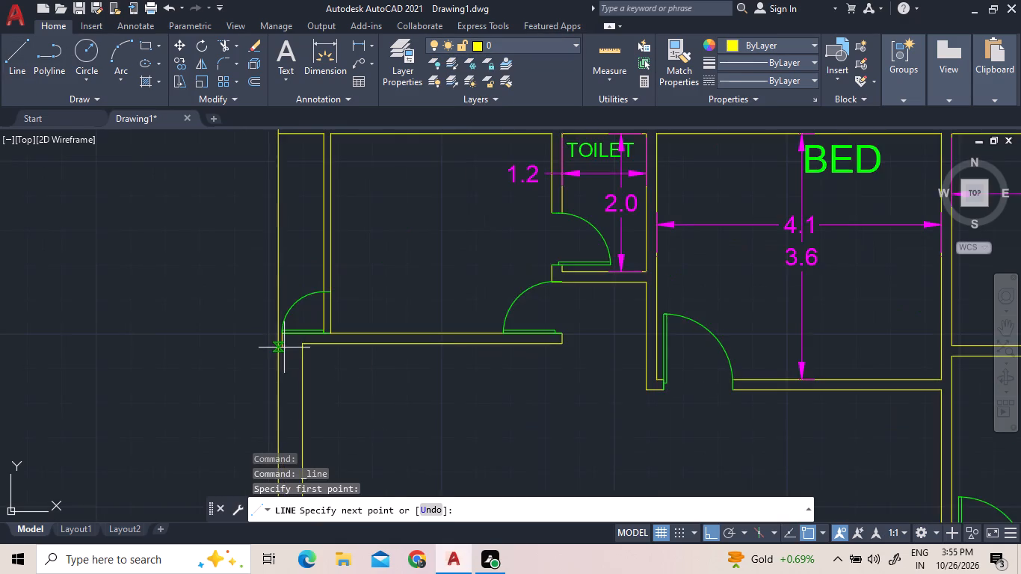
scroll(284, 348, down, 4)
scroll(282, 285, up, 3)
scroll(277, 405, up, 3)
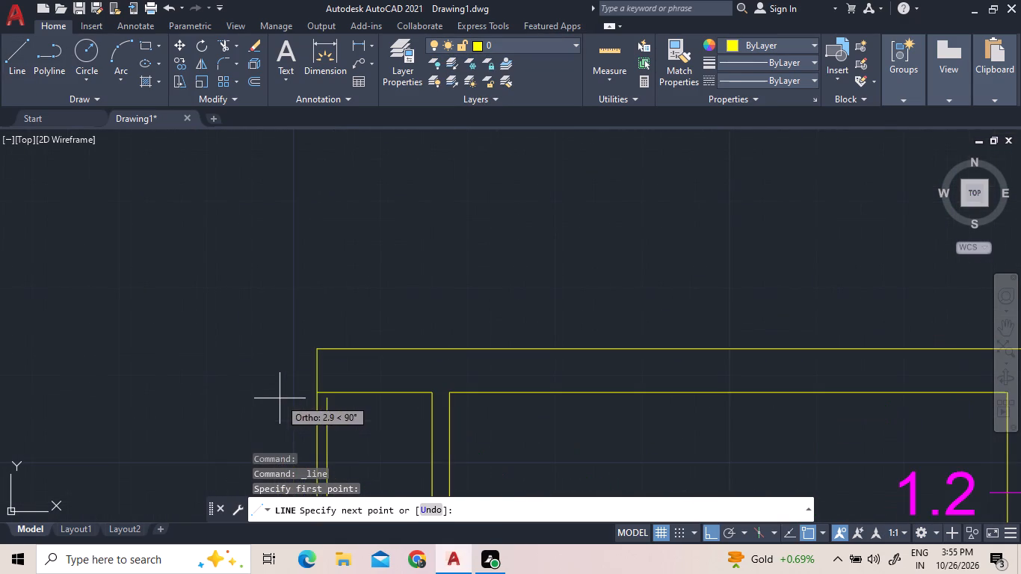
click(327, 390)
right_click(289, 227)
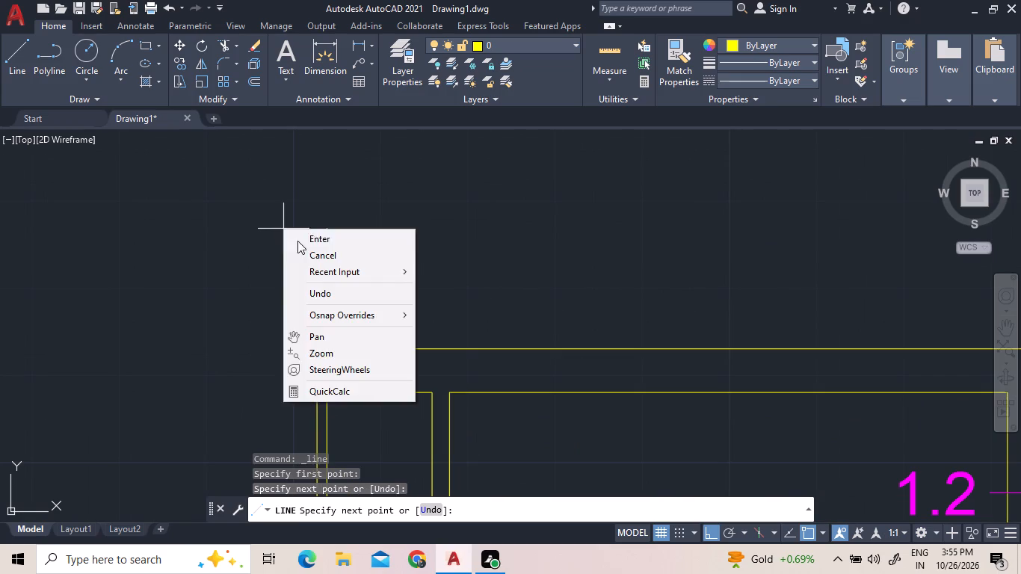
click(300, 246)
Move the new vertical line horizontally outward, away from the door's free end and closer to the outer wall line.
scroll(305, 233, down, 3)
scroll(300, 395, up, 3)
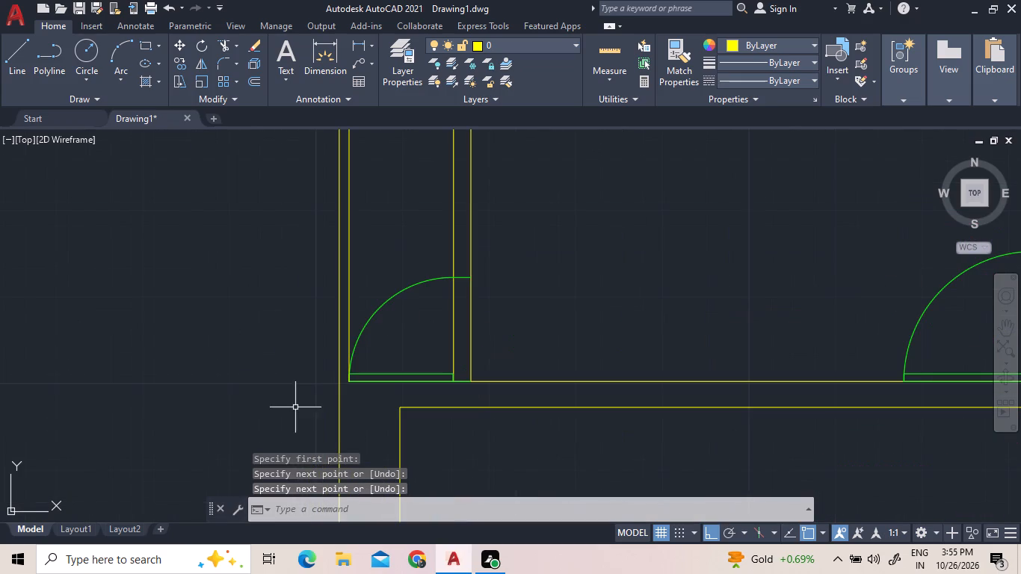
scroll(334, 387, up, 1)
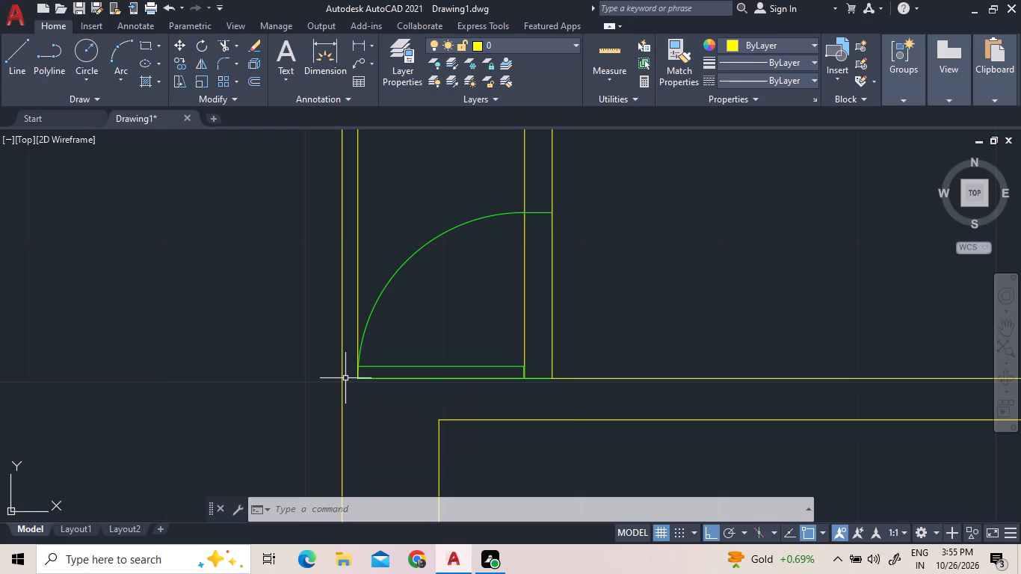
click(358, 293)
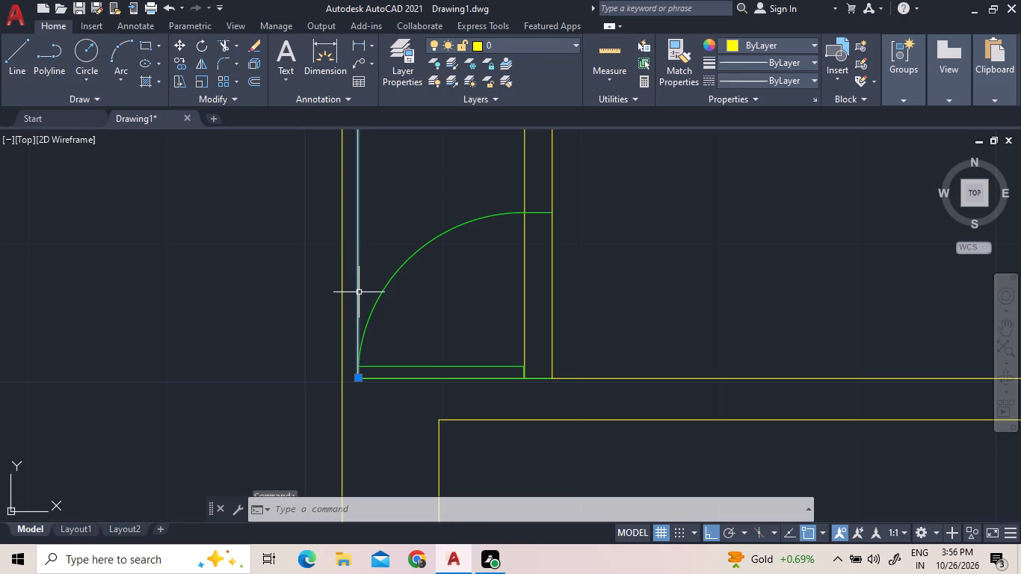
right_click(376, 309)
click(401, 285)
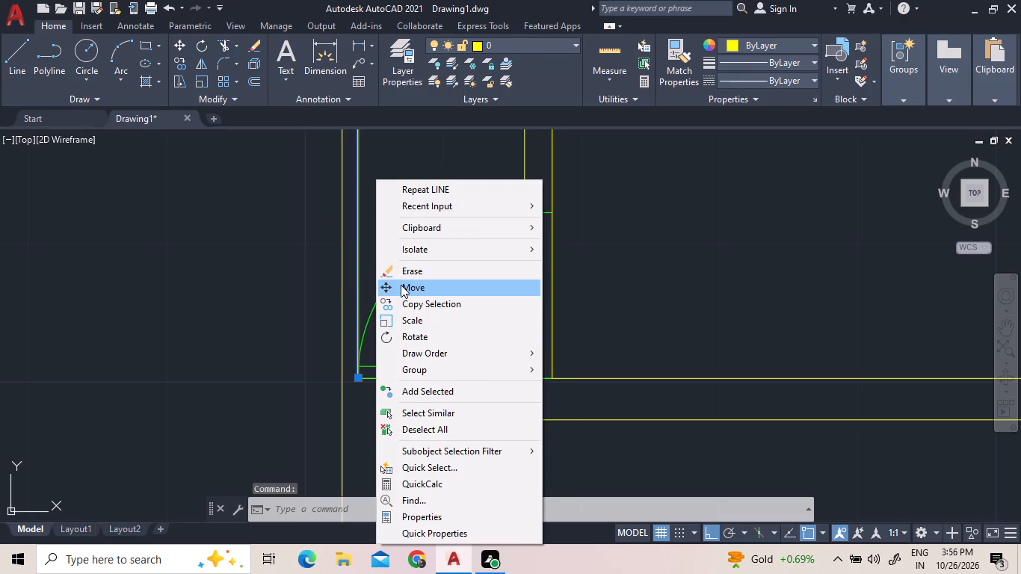
scroll(412, 315, down, 3)
scroll(401, 131, up, 3)
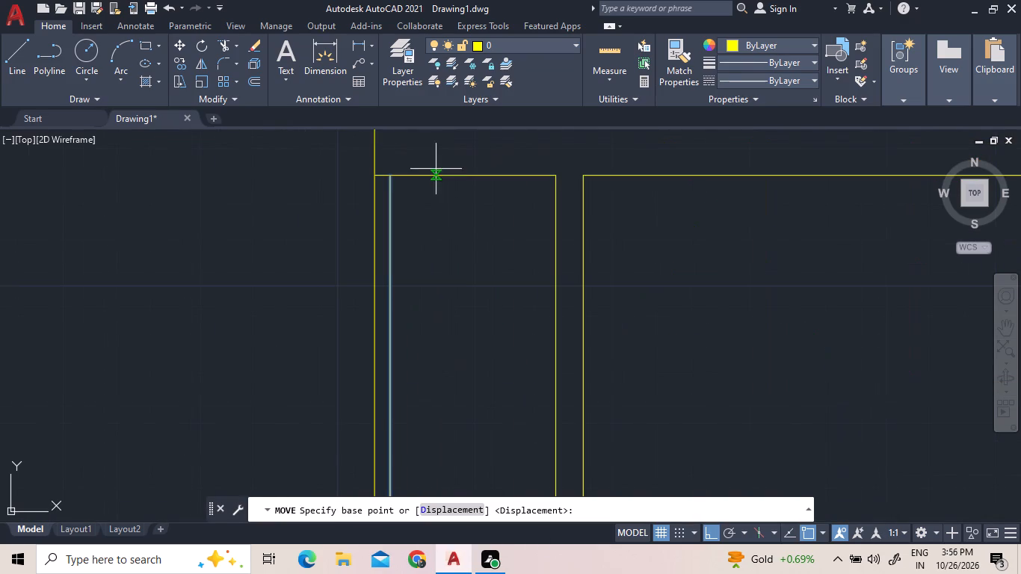
scroll(398, 176, up, 3)
click(360, 170)
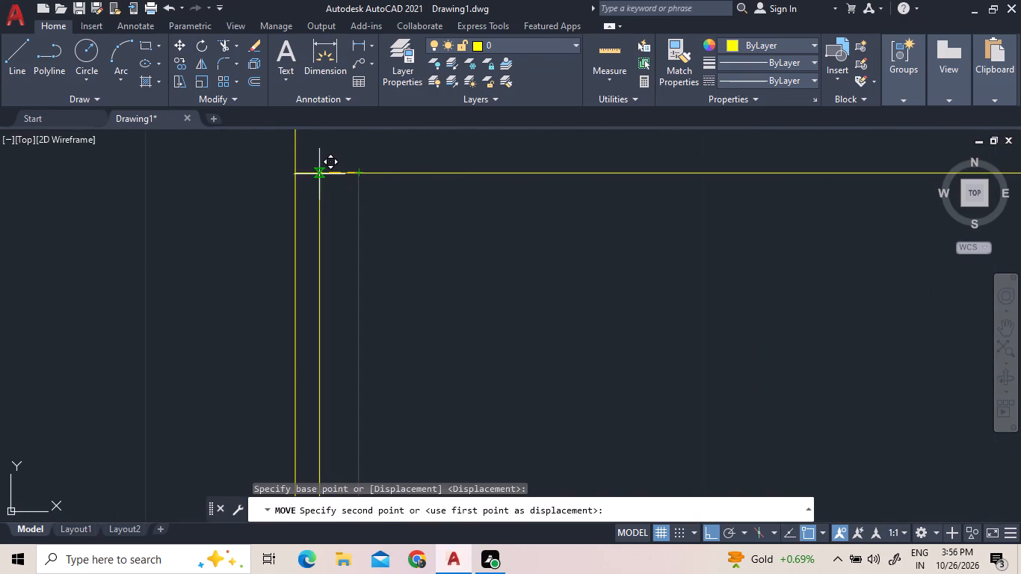
click(318, 173)
scroll(365, 156, down, 3)
scroll(379, 223, down, 2)
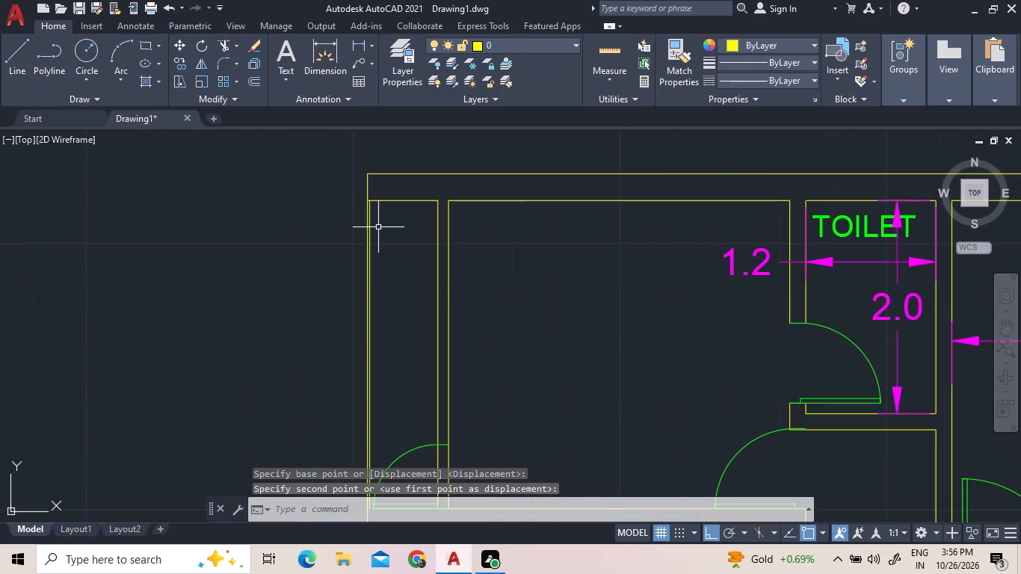
scroll(382, 296, down, 2)
scroll(385, 378, up, 4)
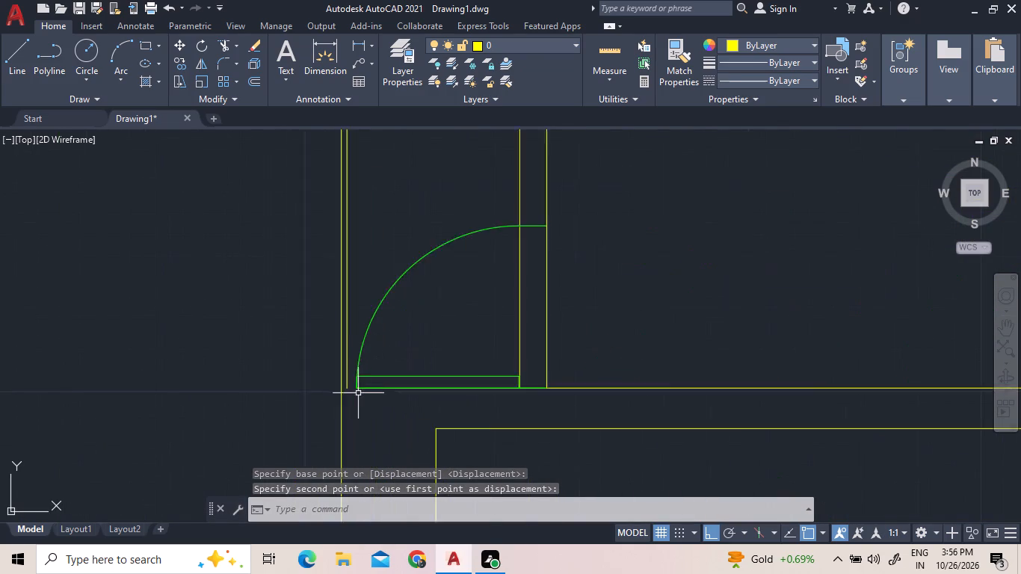
Draw a short horizontal line closing the gap between the moved vertical line's lower end and the outer wall line.
scroll(358, 393, up, 1)
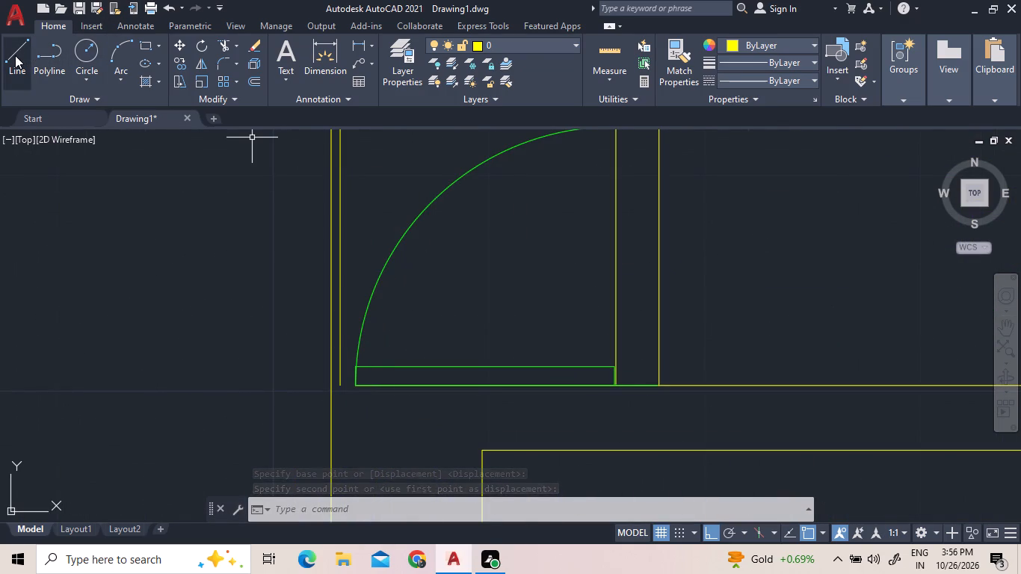
click(15, 55)
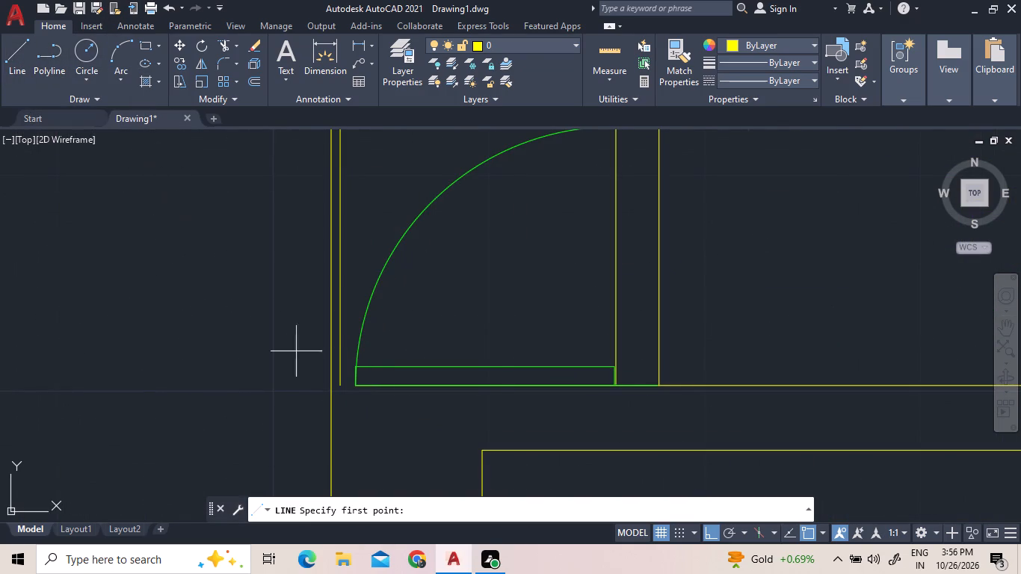
click(338, 387)
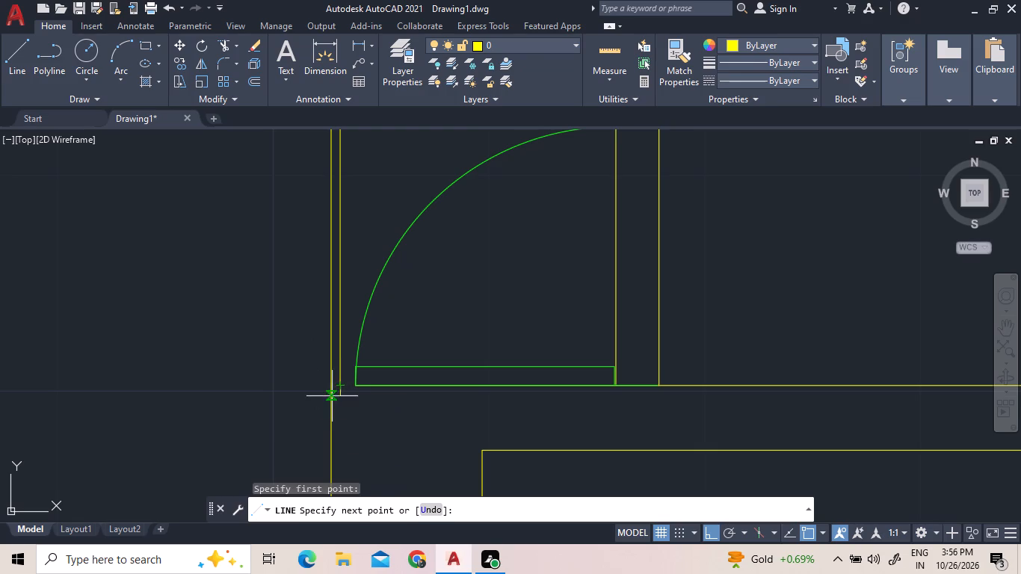
scroll(334, 395, up, 4)
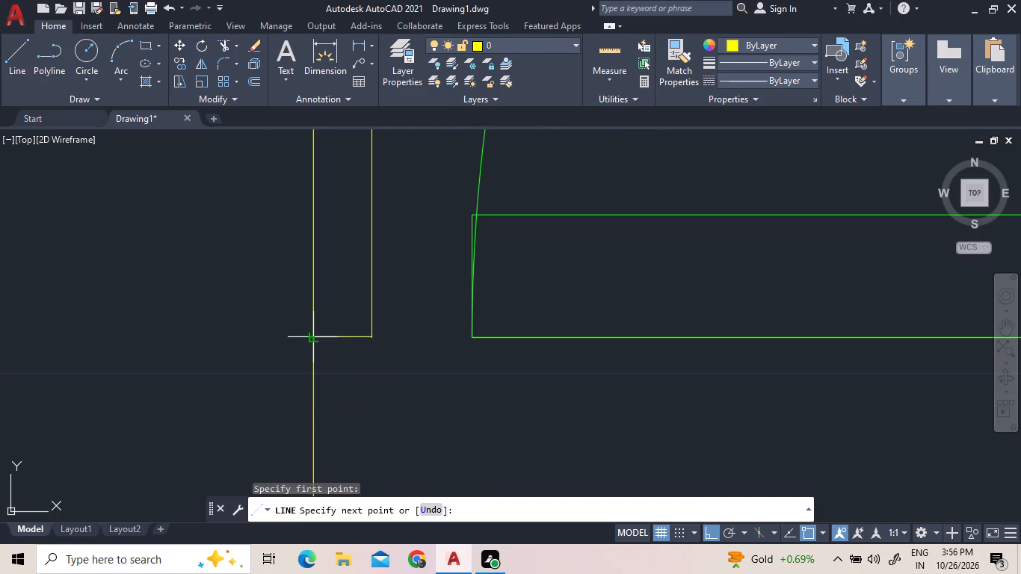
click(314, 339)
right_click(292, 241)
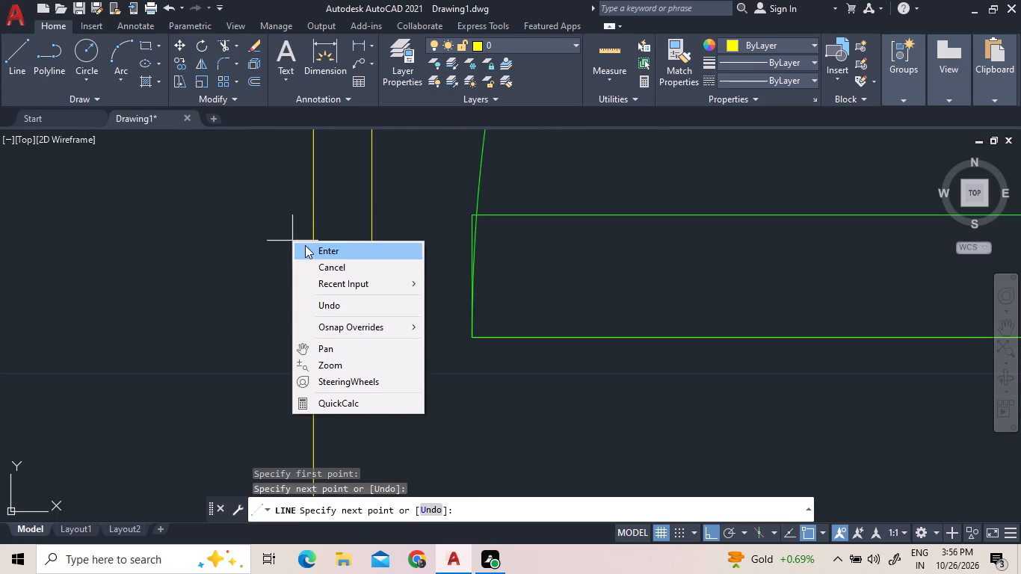
click(305, 245)
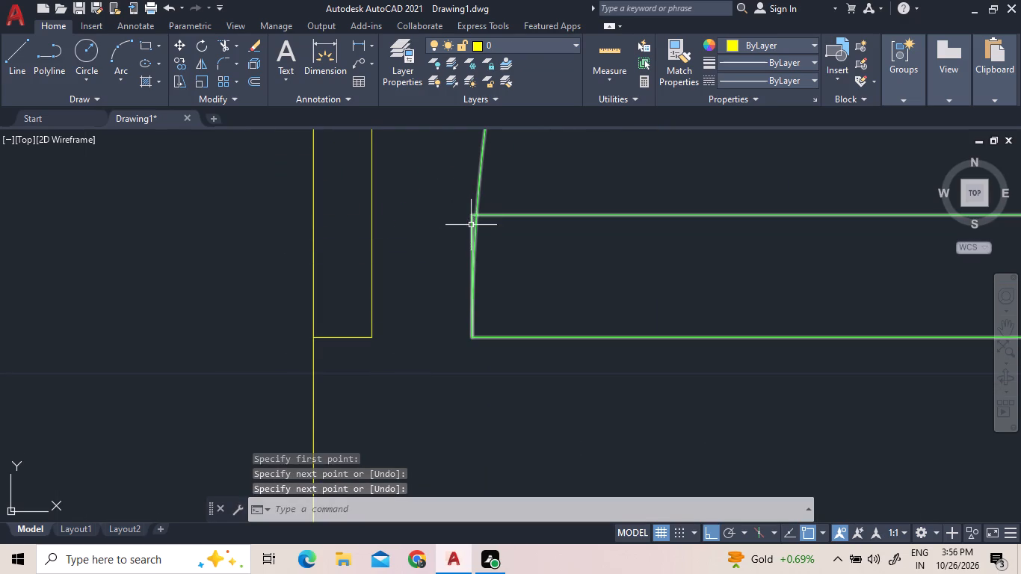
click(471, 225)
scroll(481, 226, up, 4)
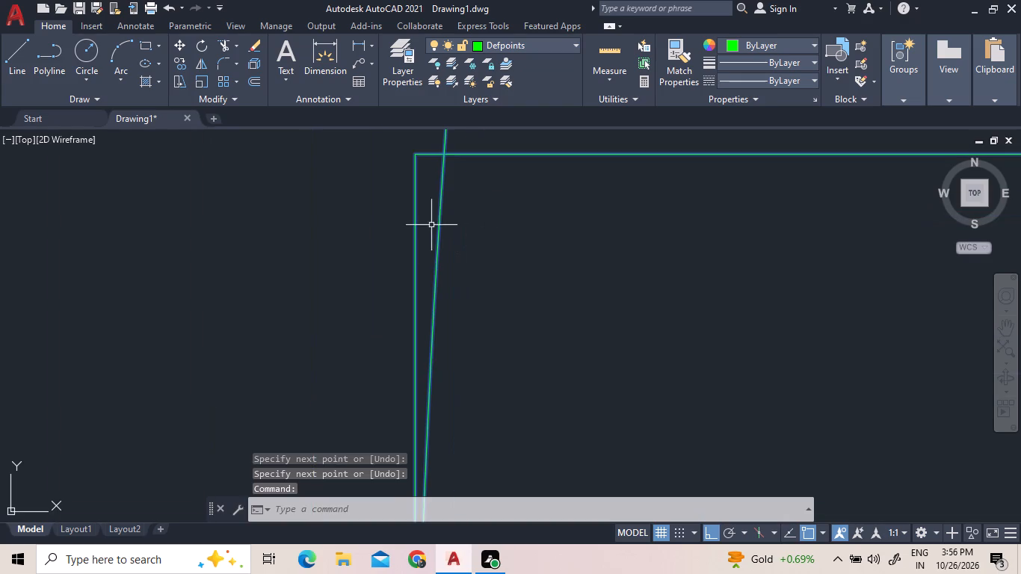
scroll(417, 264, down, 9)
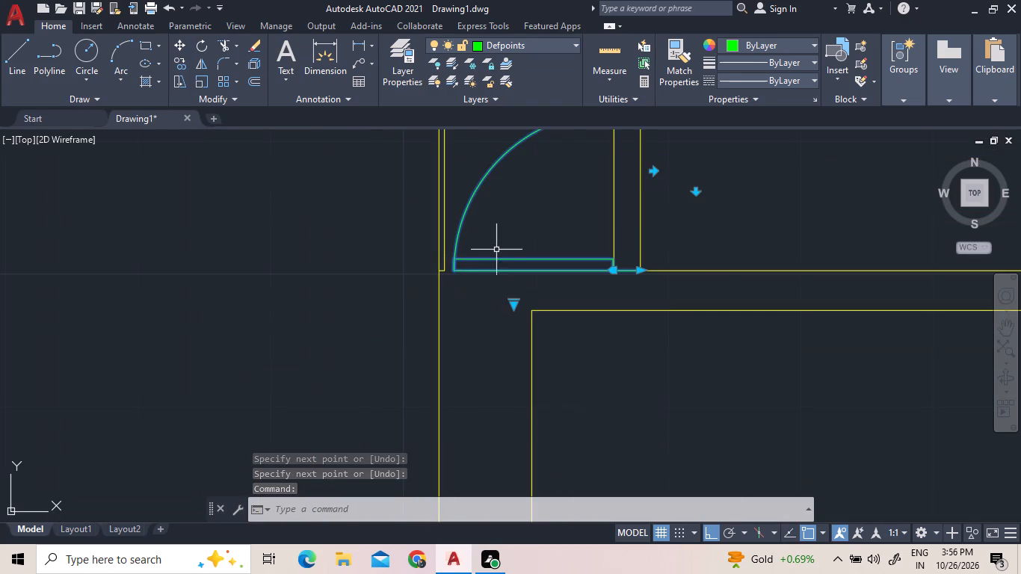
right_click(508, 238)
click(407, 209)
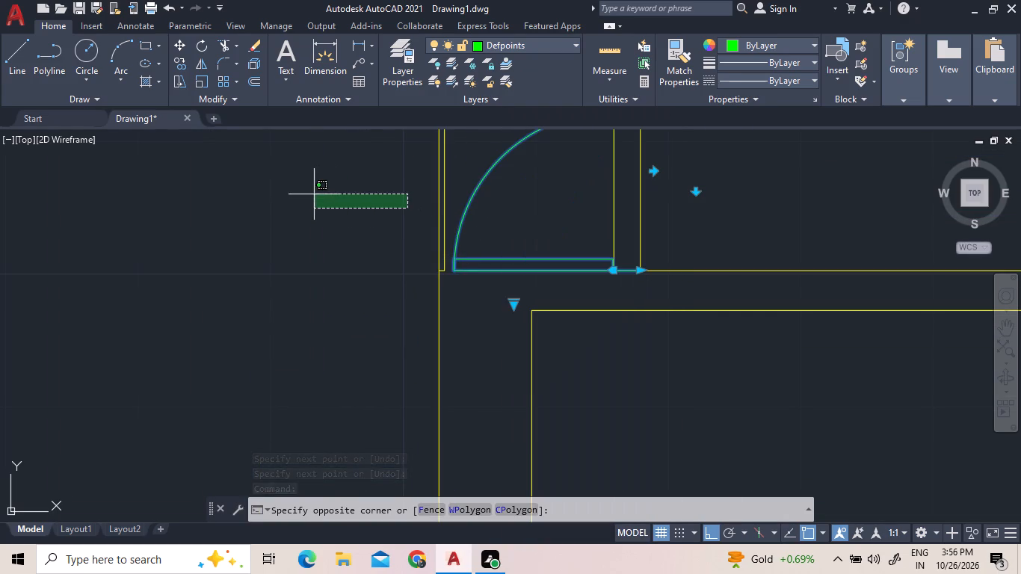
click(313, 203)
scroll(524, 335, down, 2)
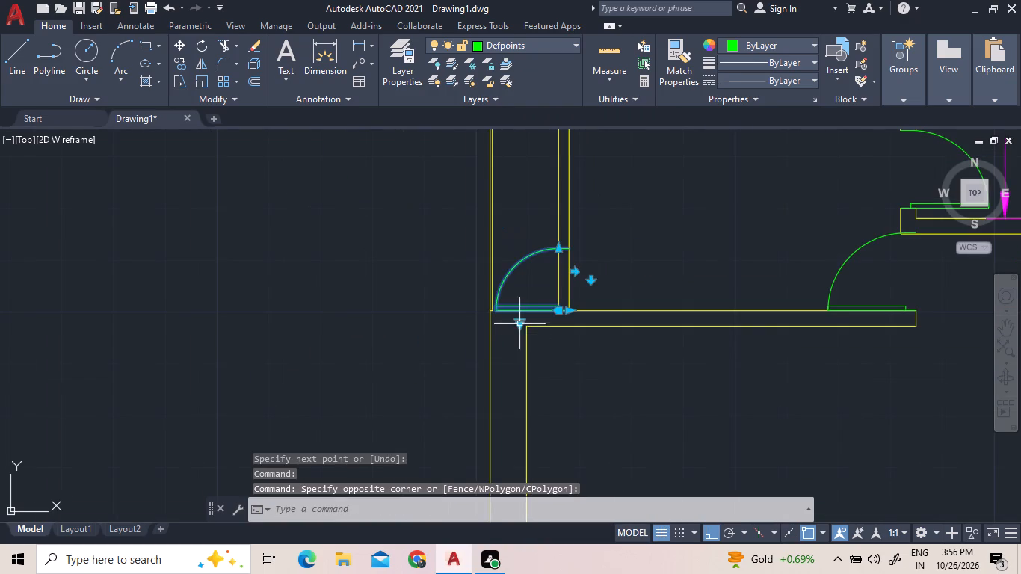
Trim the partition's face line nearer the outer wall where it crosses the copied door's opening.
triple_click(221, 46)
click(221, 46)
click(552, 286)
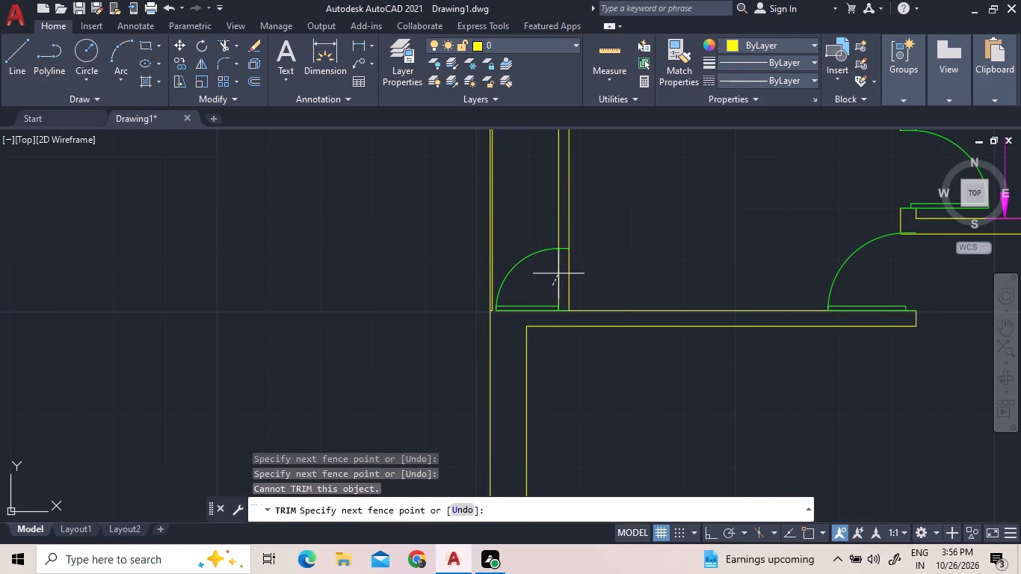
click(561, 277)
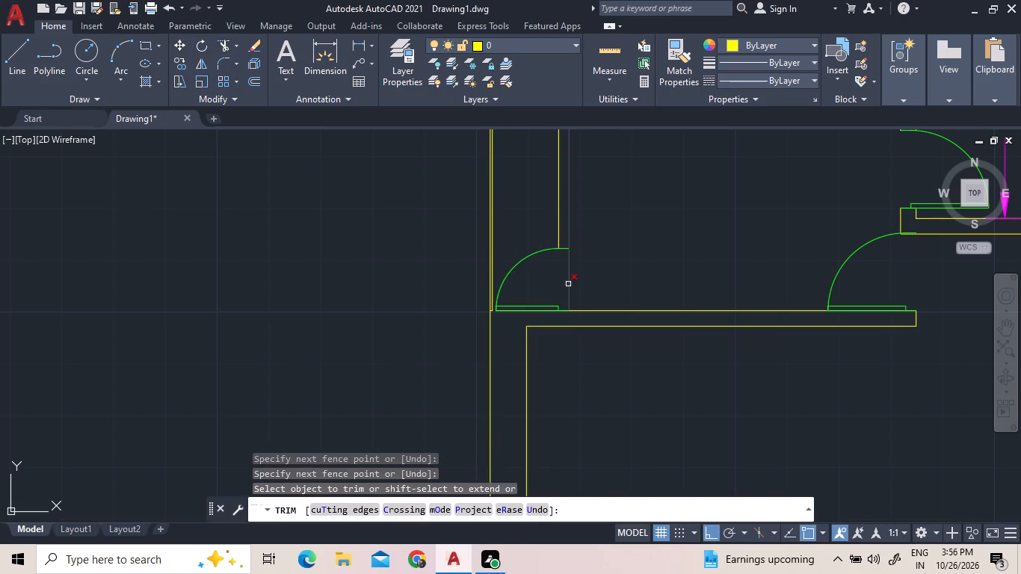
scroll(567, 238, up, 3)
scroll(573, 309, down, 2)
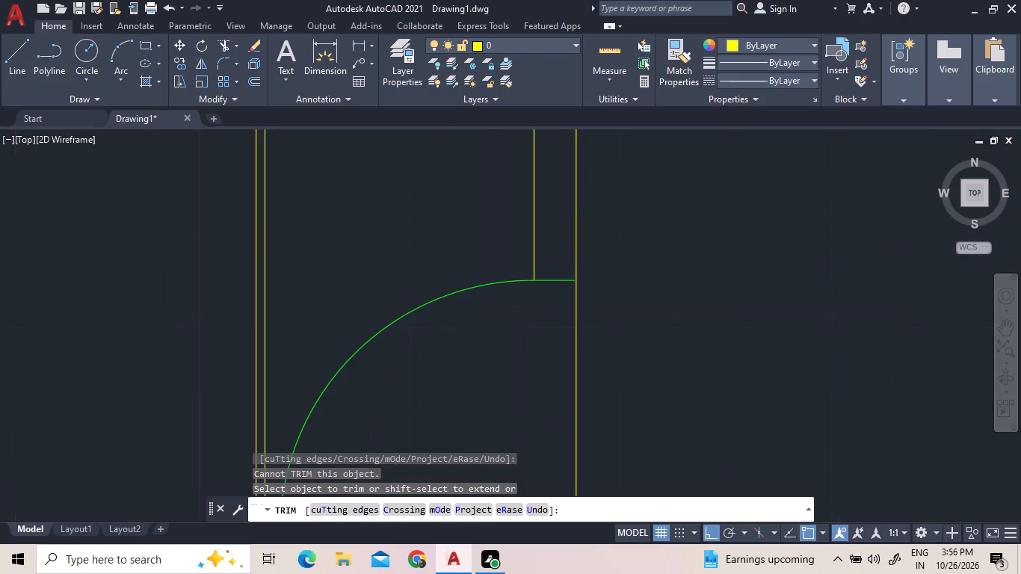
scroll(573, 309, down, 5)
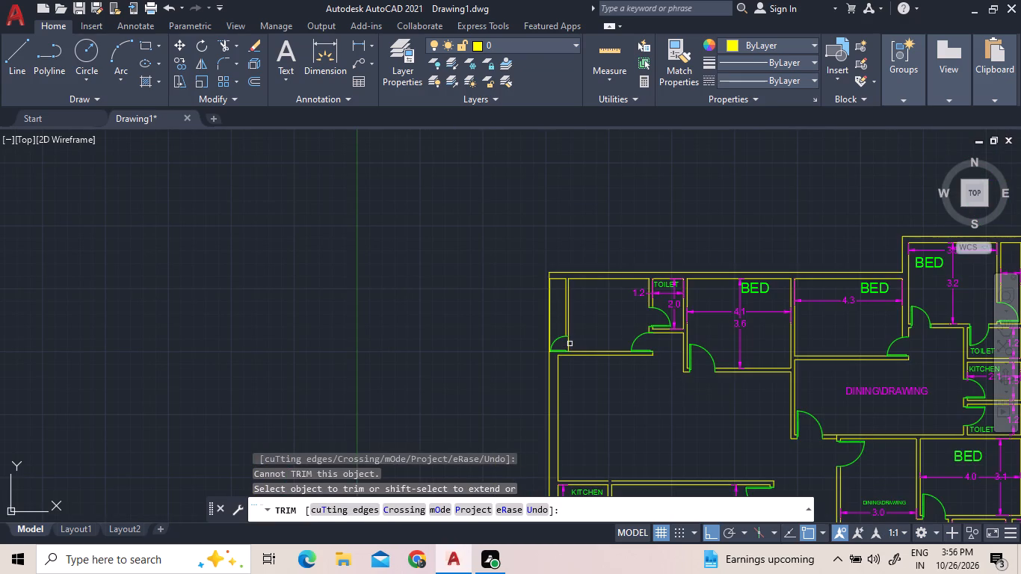
right_click(366, 215)
click(392, 231)
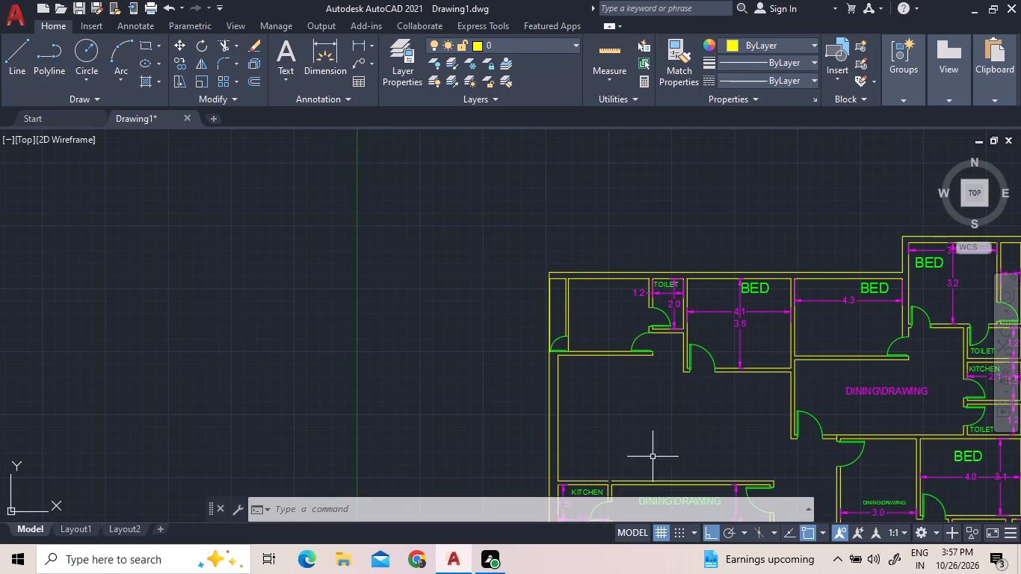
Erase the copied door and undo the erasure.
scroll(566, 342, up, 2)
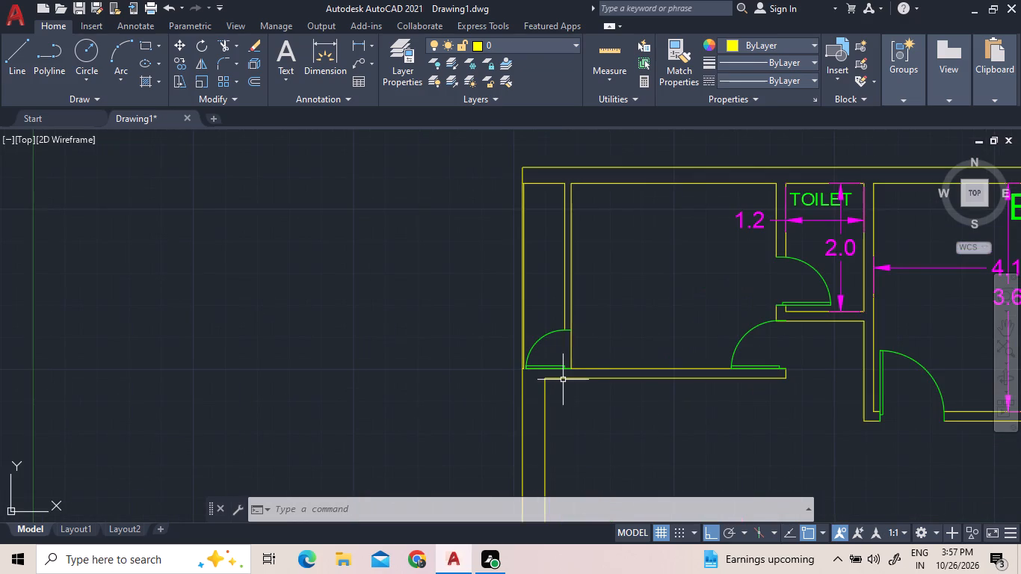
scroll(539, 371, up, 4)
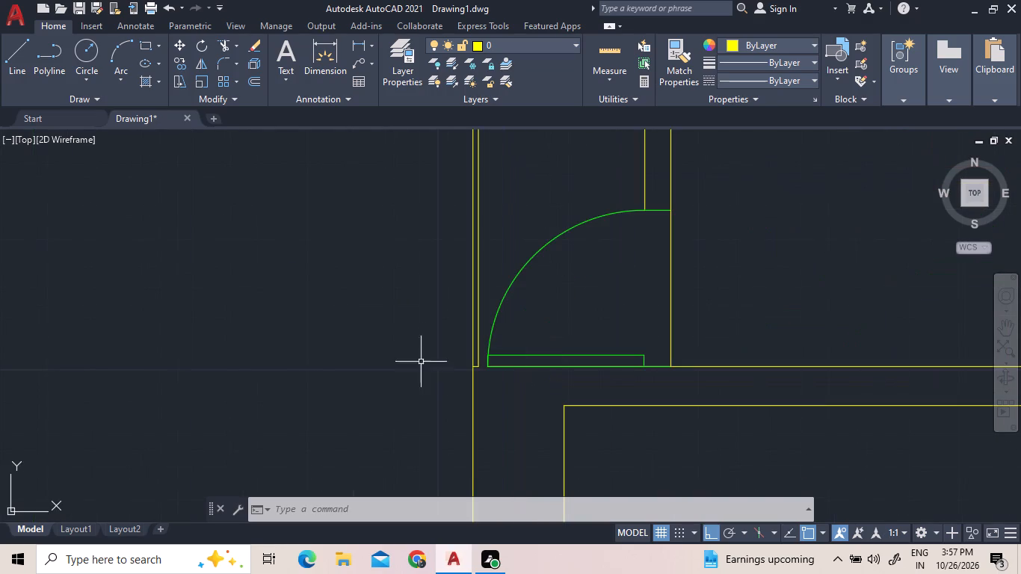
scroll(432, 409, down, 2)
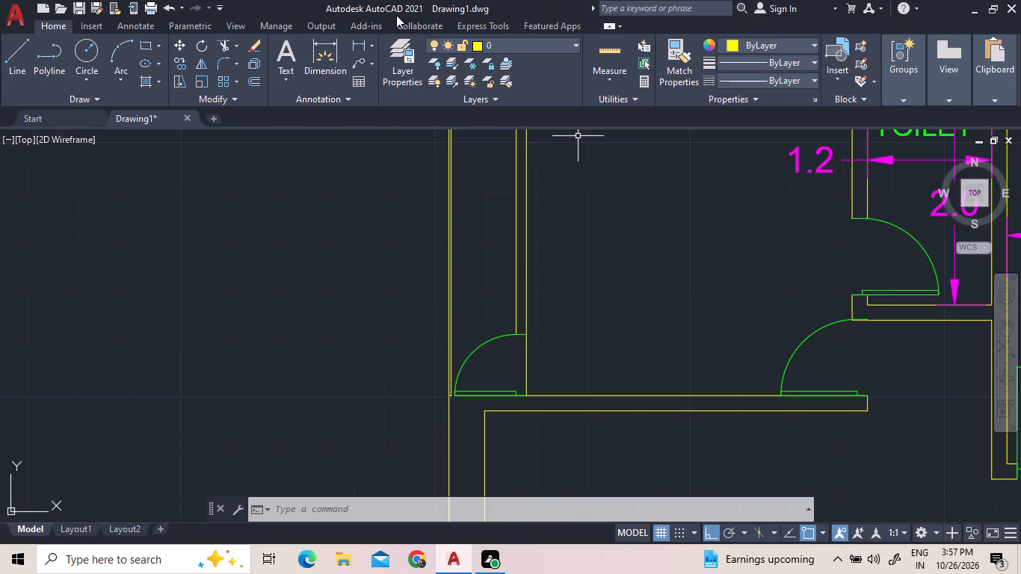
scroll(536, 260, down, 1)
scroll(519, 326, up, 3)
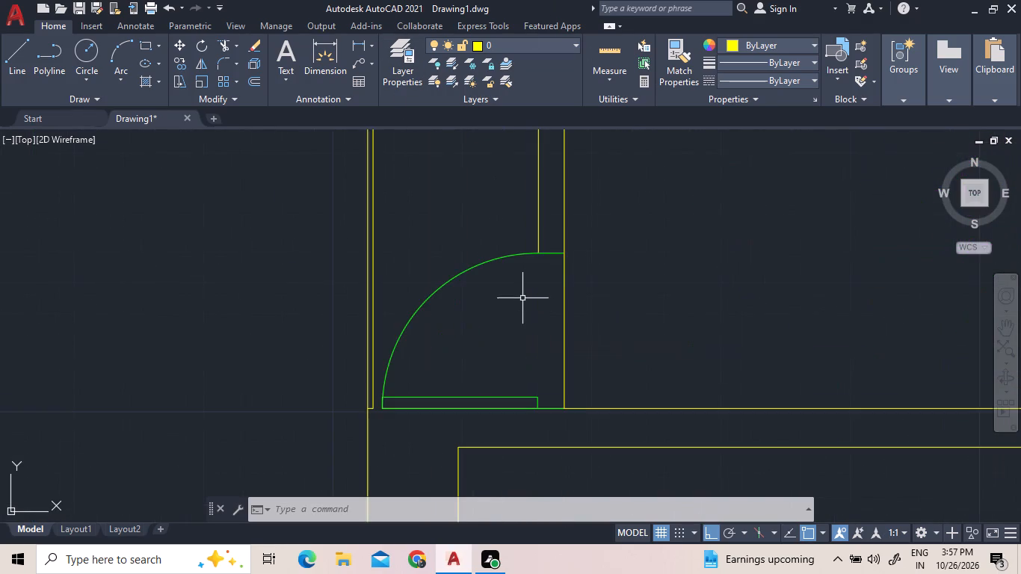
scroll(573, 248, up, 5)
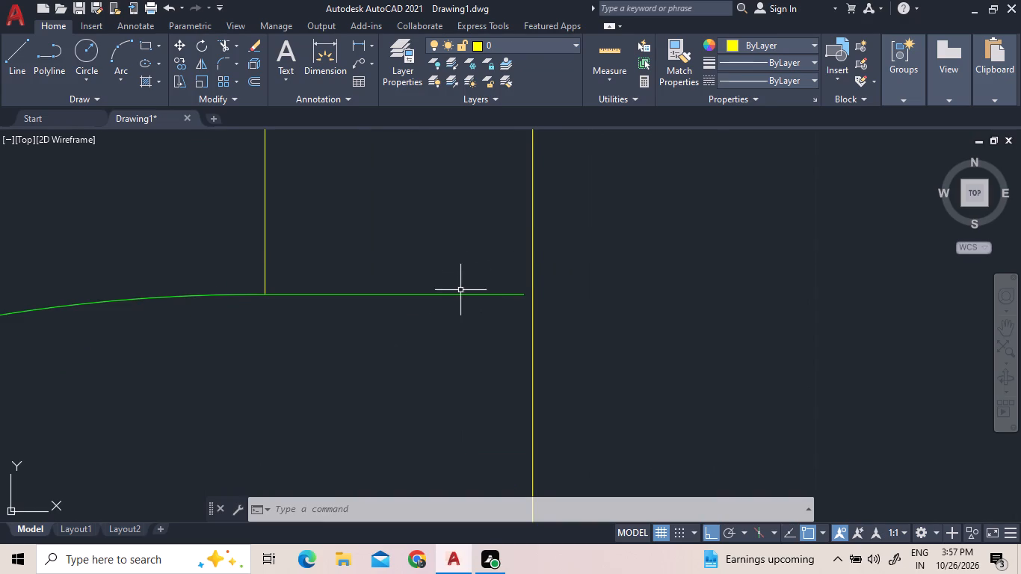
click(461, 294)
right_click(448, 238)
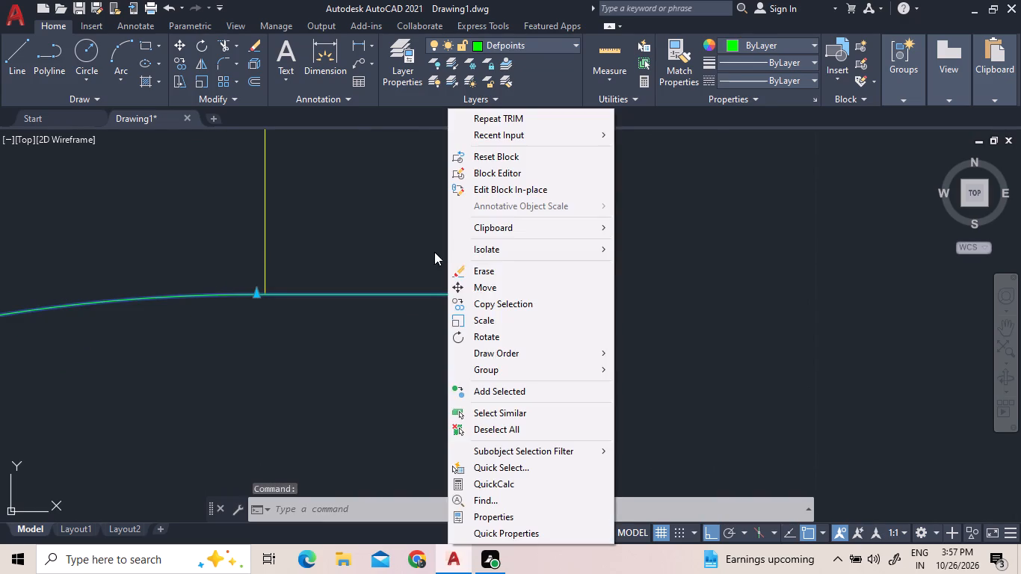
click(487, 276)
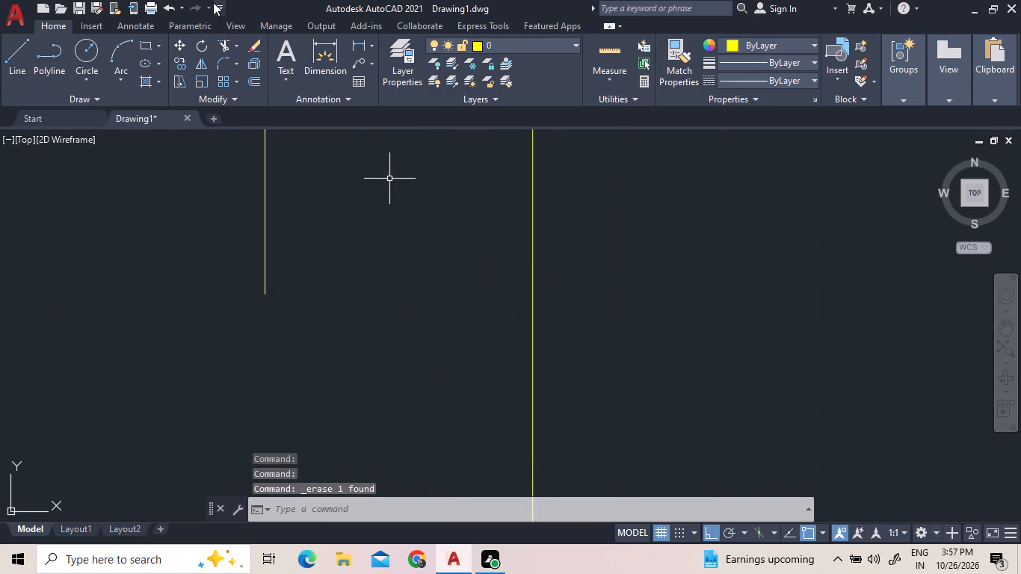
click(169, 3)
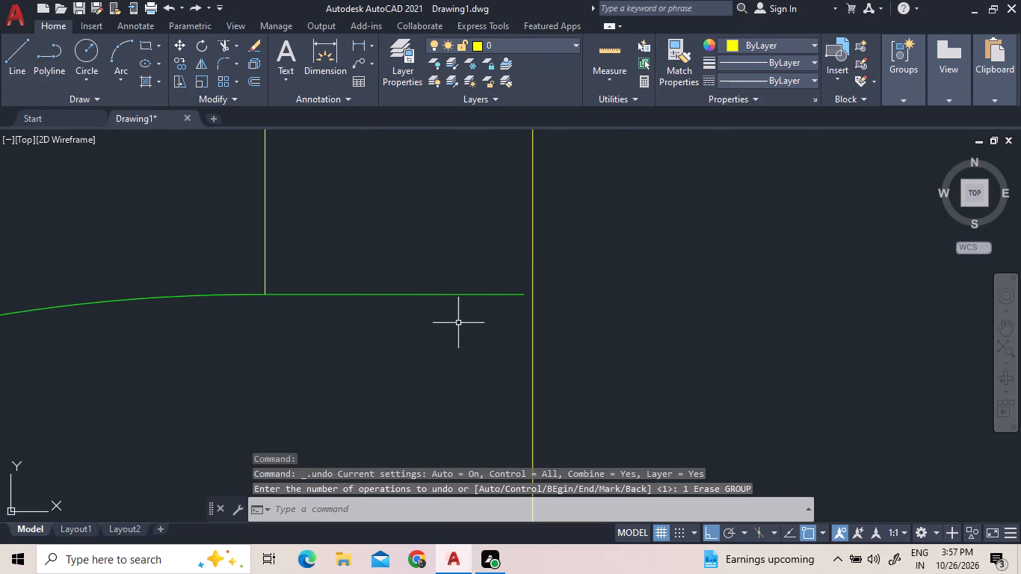
Move the copied door slightly horizontally so its upper jamb line ends on the partition's far face line.
click(489, 292)
right_click(459, 226)
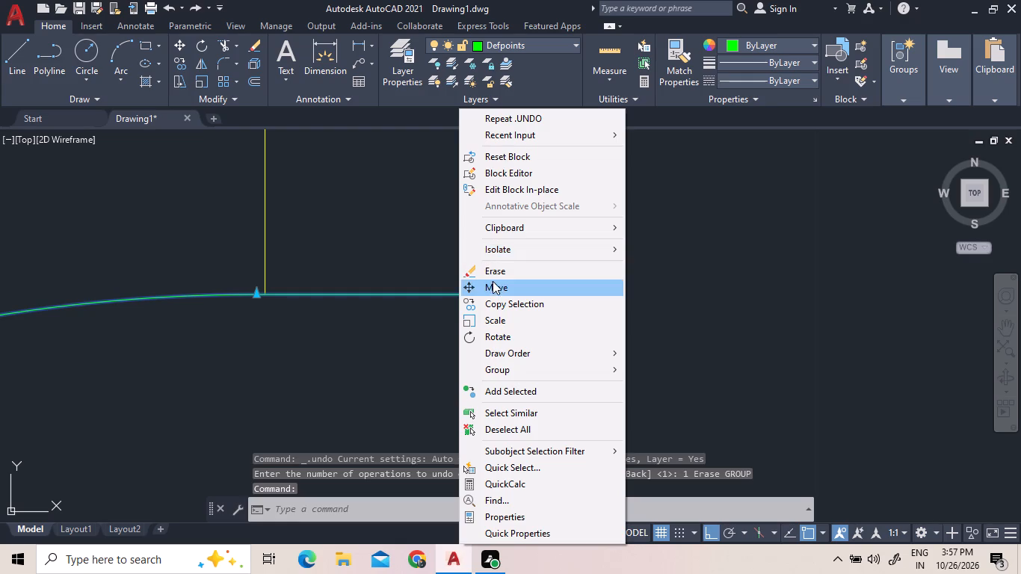
click(495, 288)
click(523, 296)
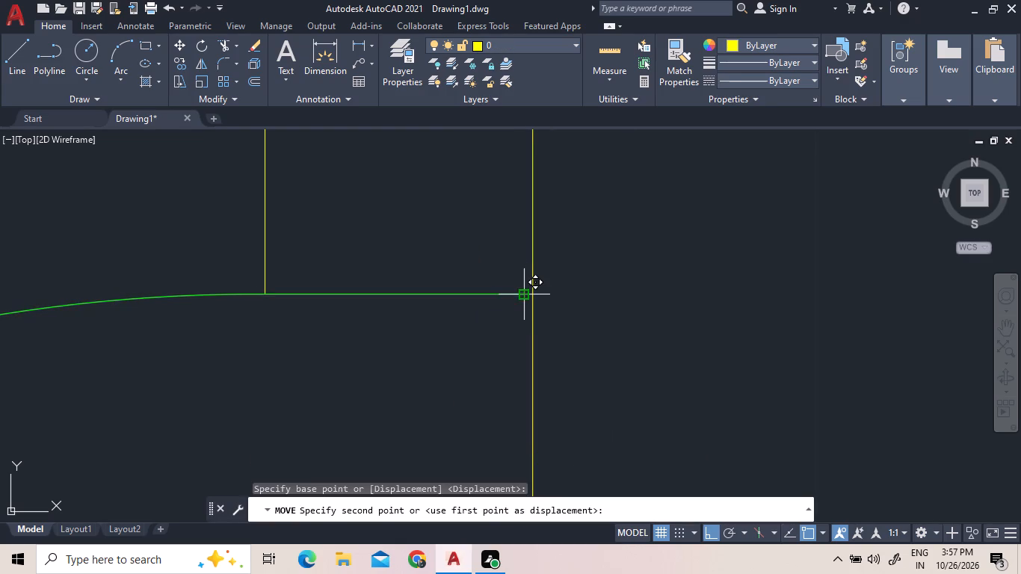
click(530, 295)
Trim the short stub of bottom wall line projecting past the copied door's free end.
scroll(589, 281, down, 7)
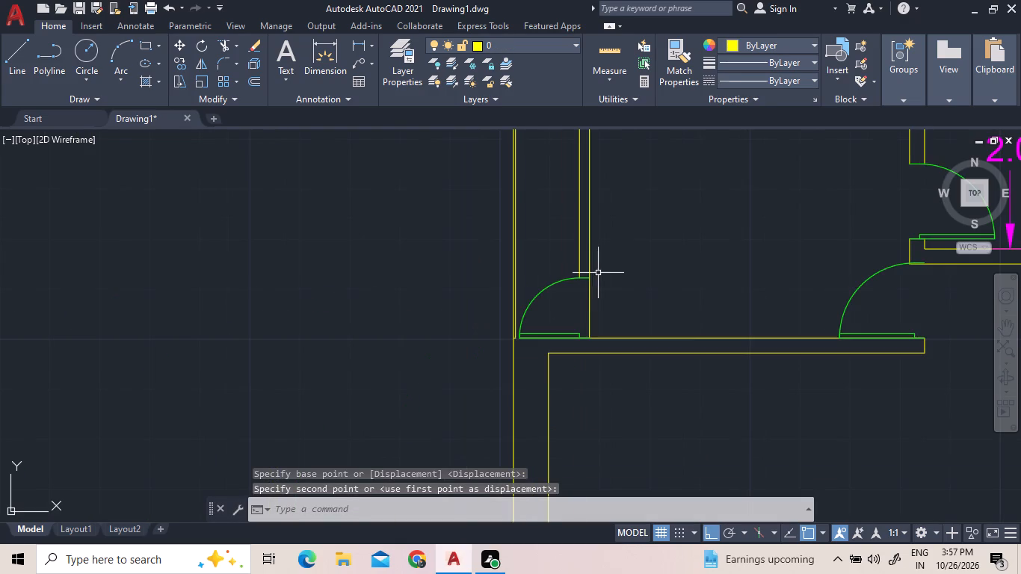
scroll(564, 348, up, 3)
scroll(609, 332, down, 1)
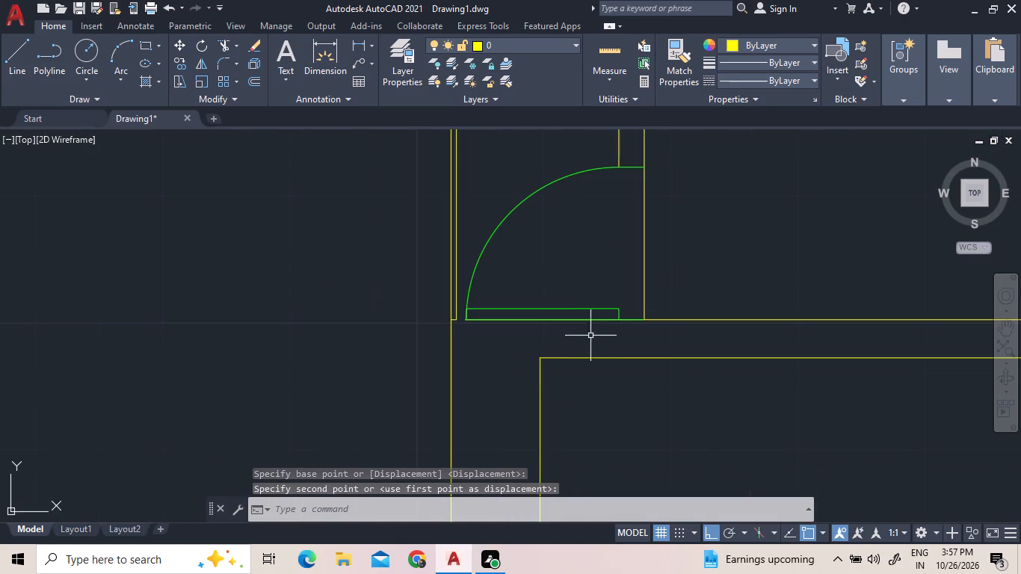
scroll(469, 321, up, 6)
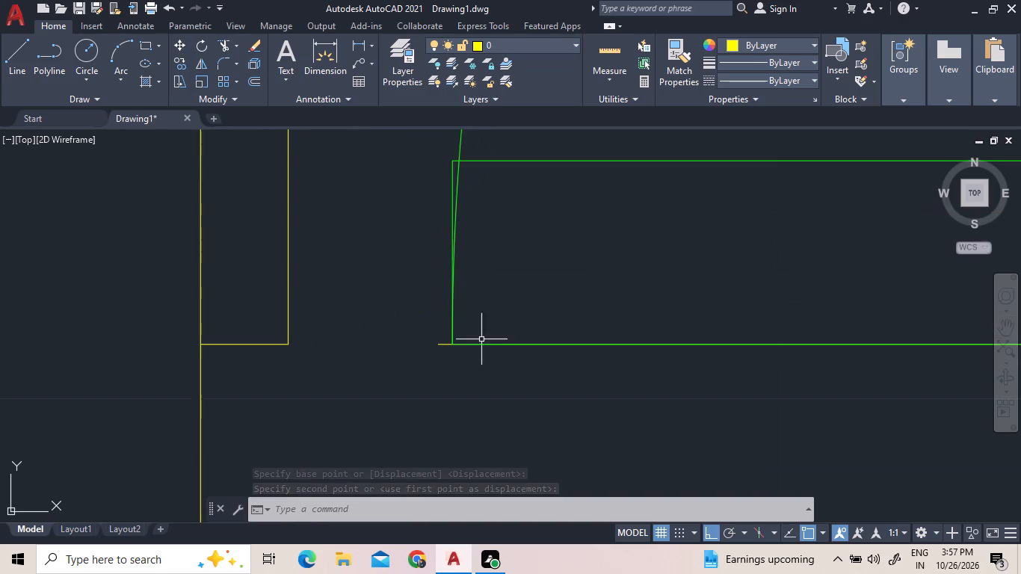
click(439, 348)
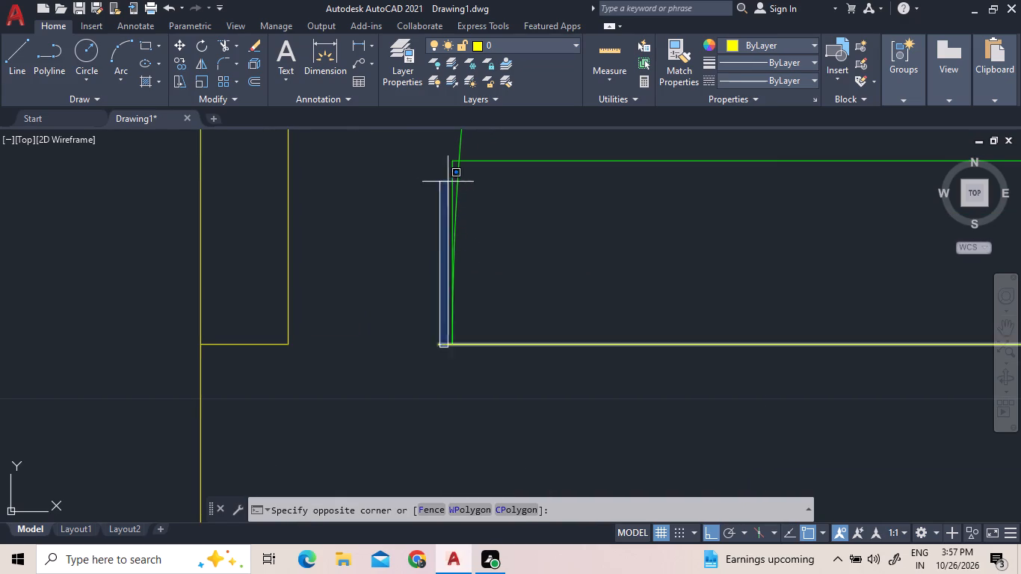
click(444, 348)
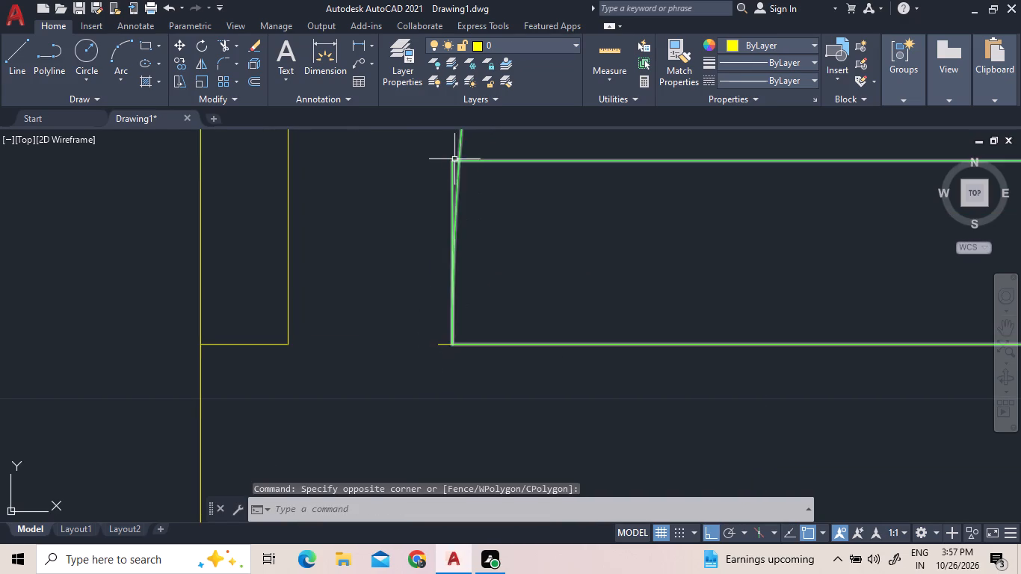
click(223, 43)
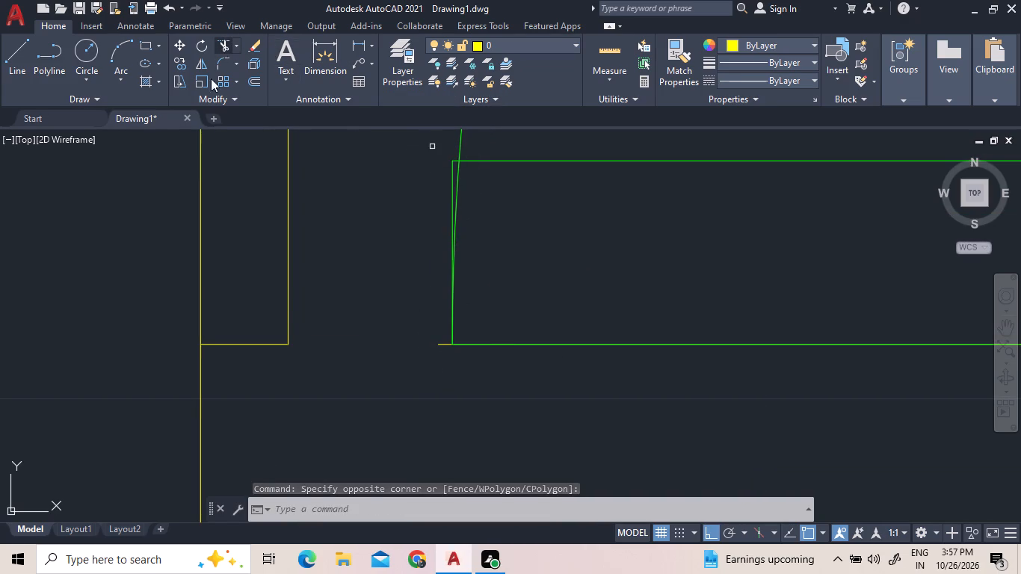
click(442, 345)
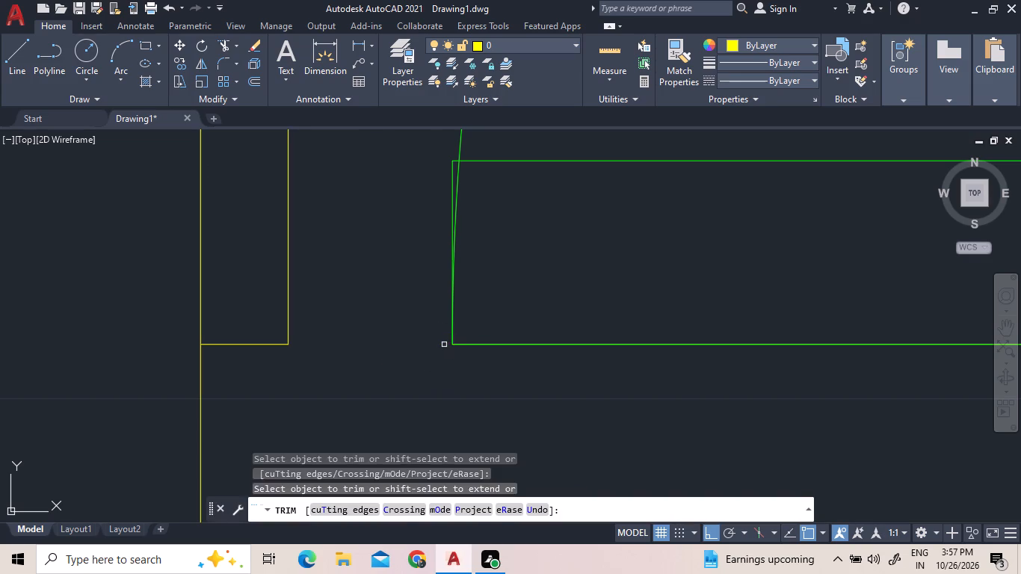
click(481, 345)
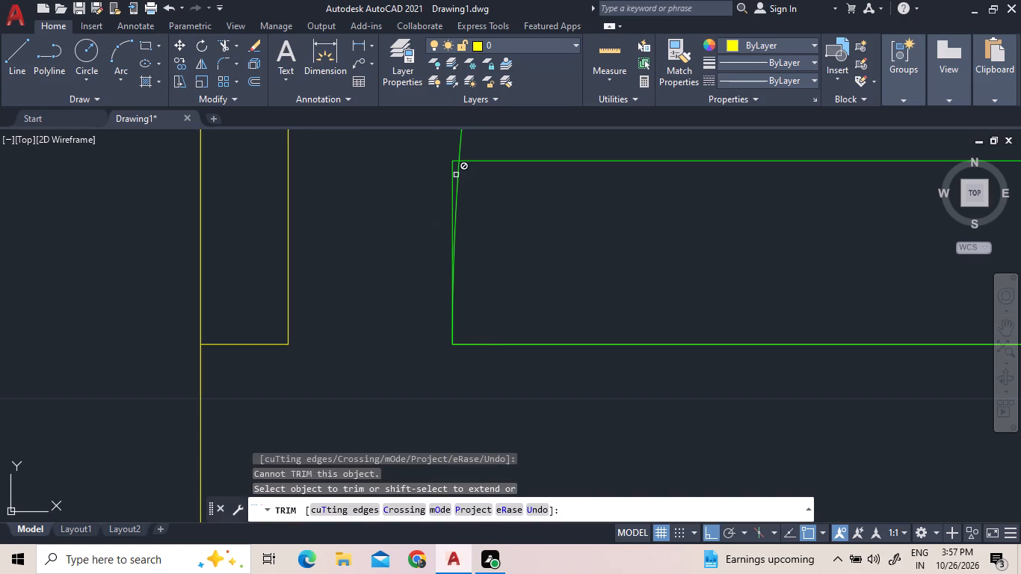
scroll(363, 378, down, 6)
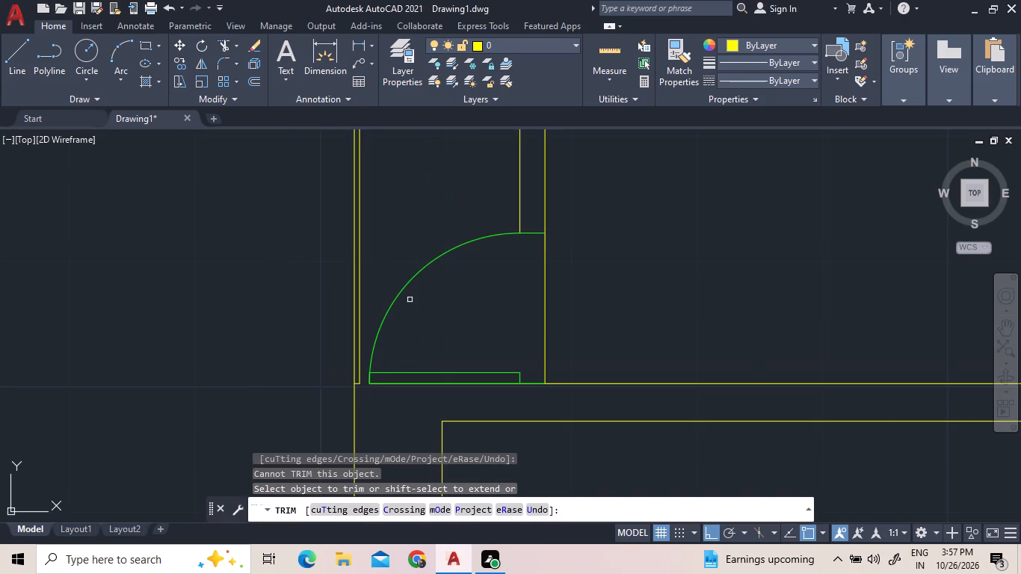
right_click(389, 238)
click(394, 242)
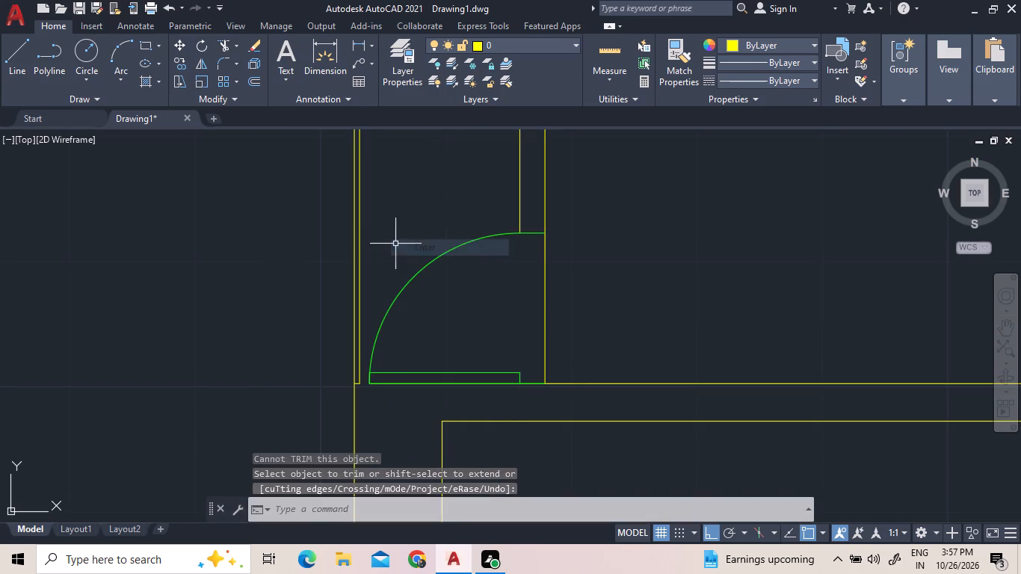
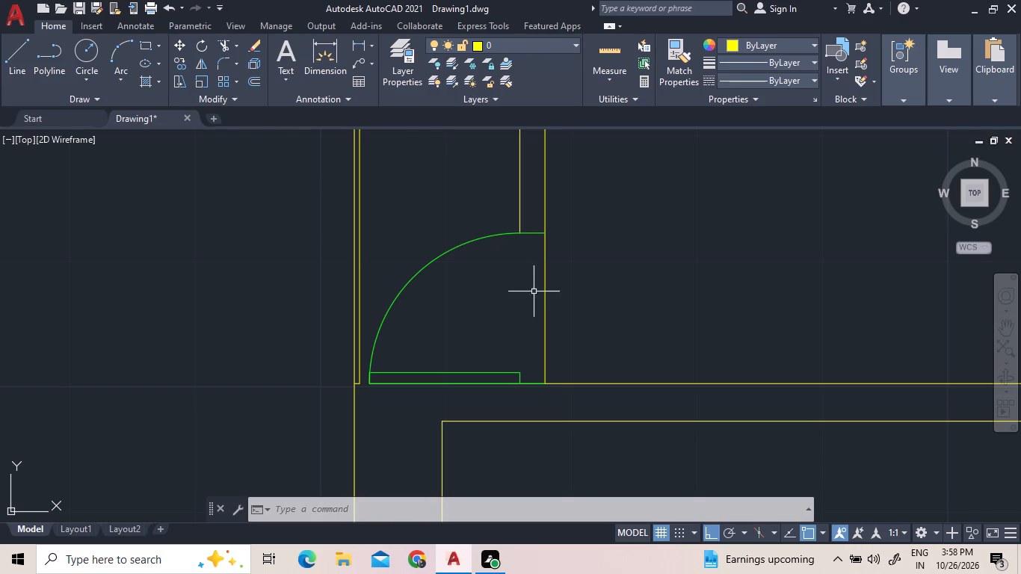
Copy the BED label from the bedroom beyond the toilet into the upper-left room, placing two copies near its upper wall.
scroll(528, 308, down, 3)
scroll(625, 226, down, 3)
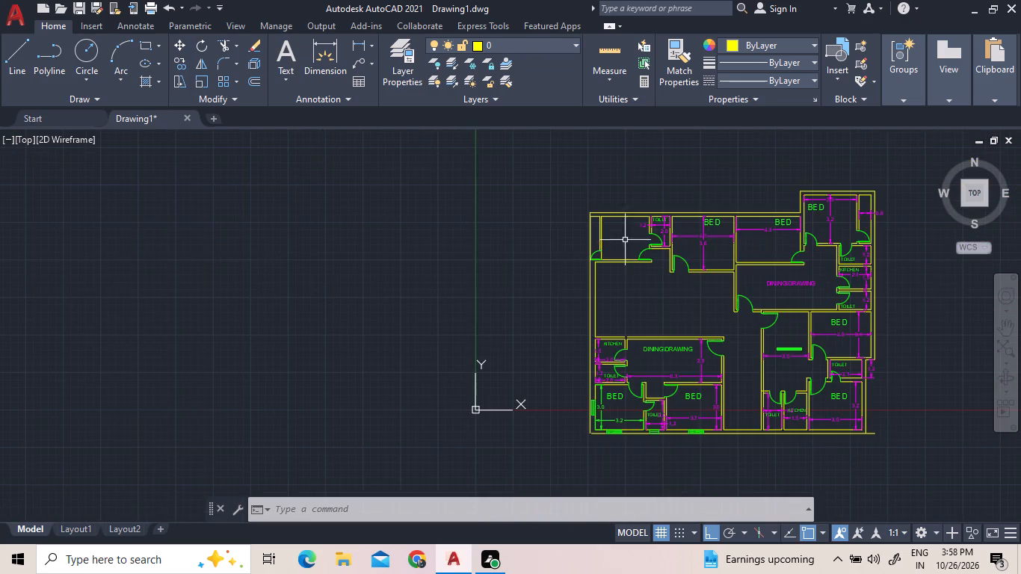
scroll(738, 205, up, 1)
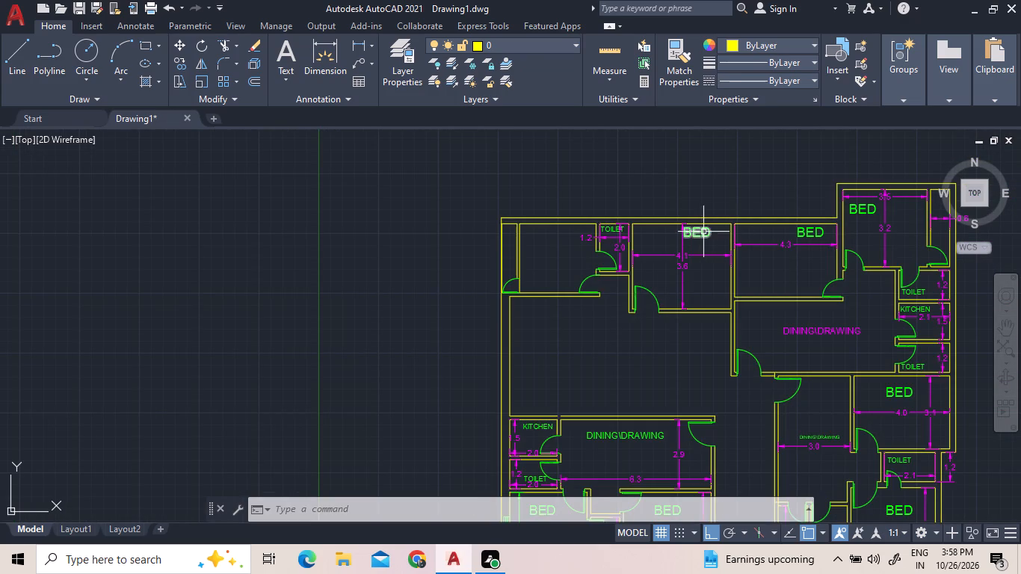
click(703, 232)
right_click(681, 199)
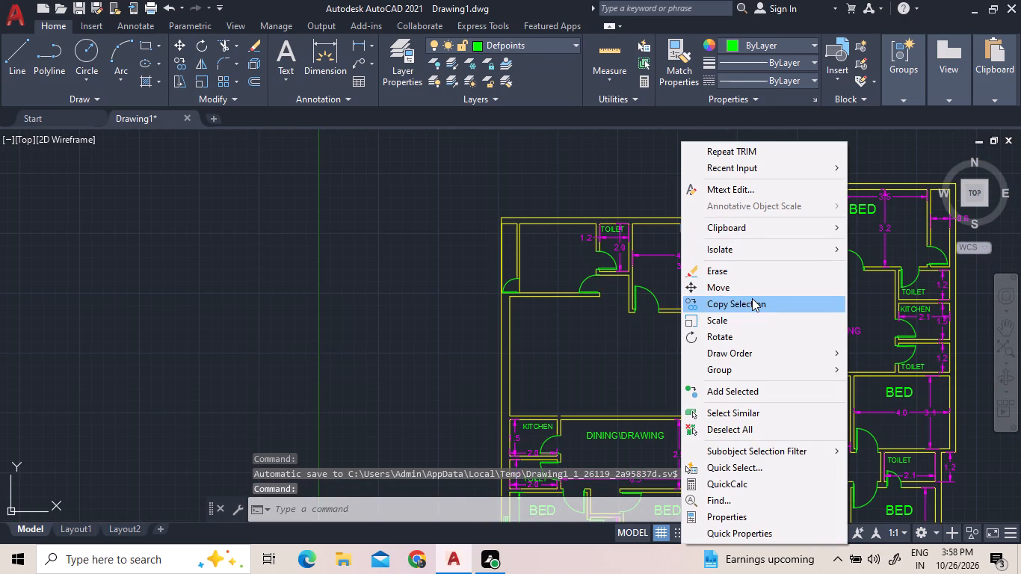
click(752, 298)
click(700, 229)
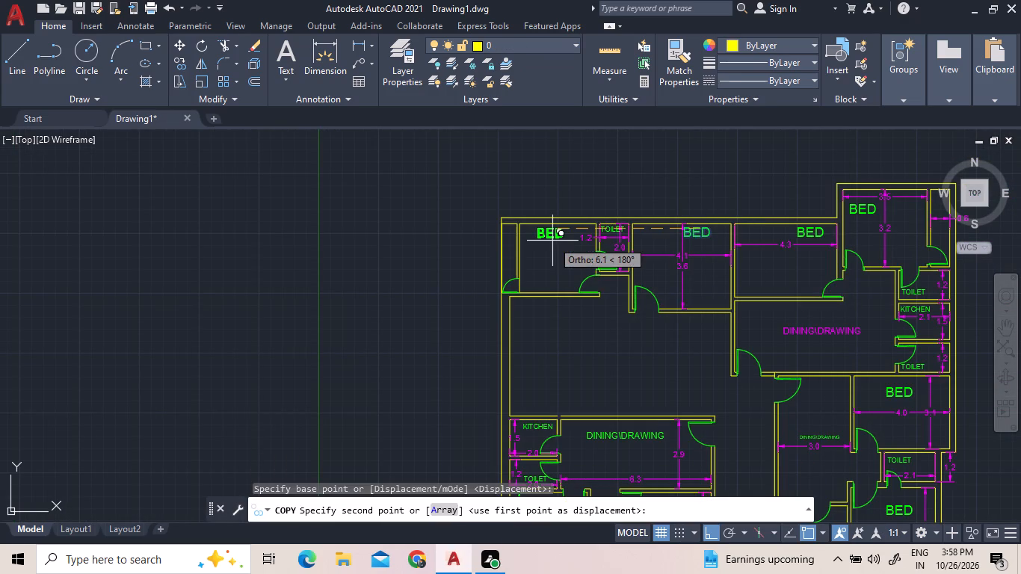
scroll(542, 233, up, 1)
click(542, 232)
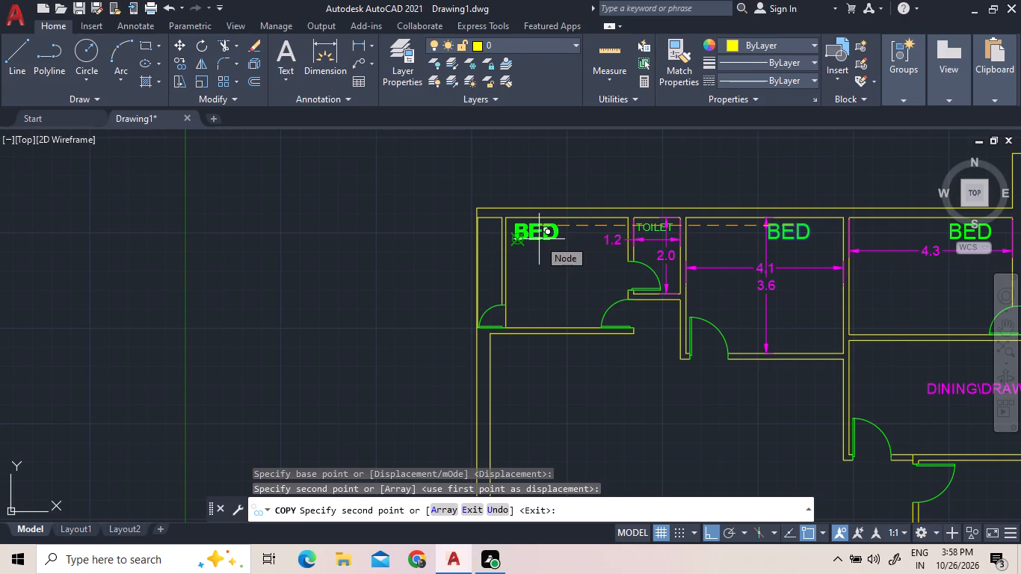
click(539, 239)
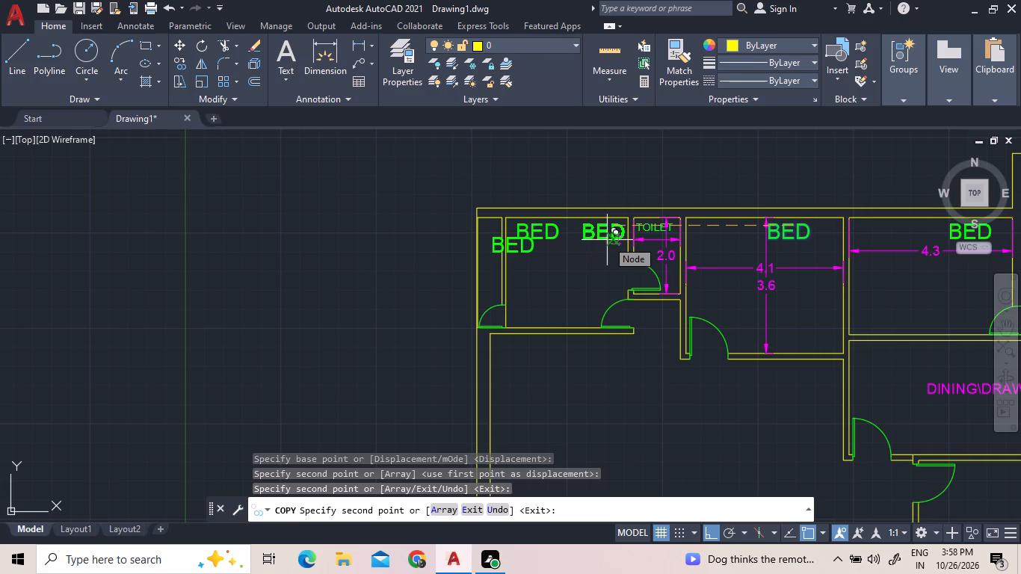
right_click(274, 271)
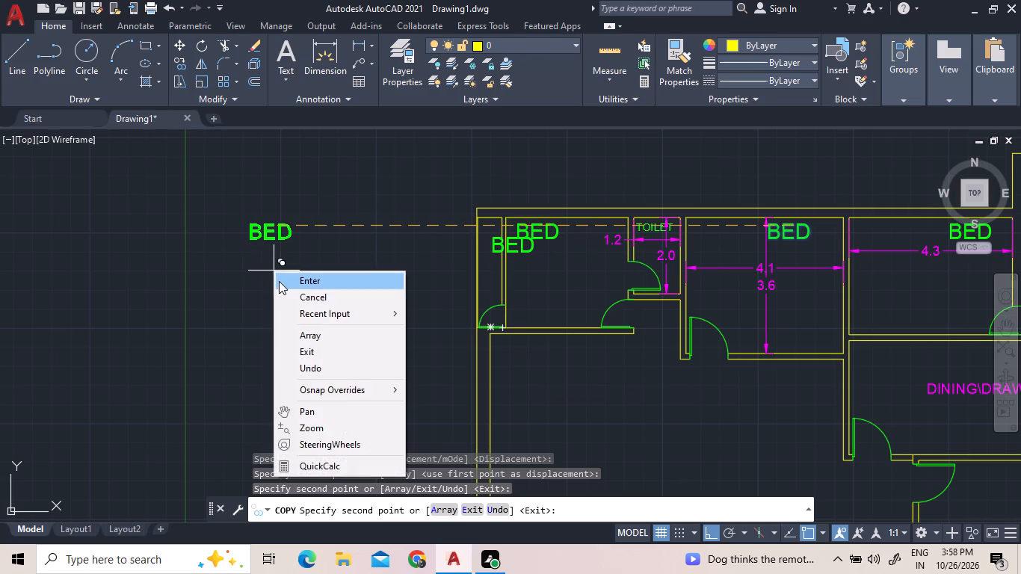
click(279, 281)
Erase the extra BED label that overlaps the upper-left bedroom's partition.
click(522, 248)
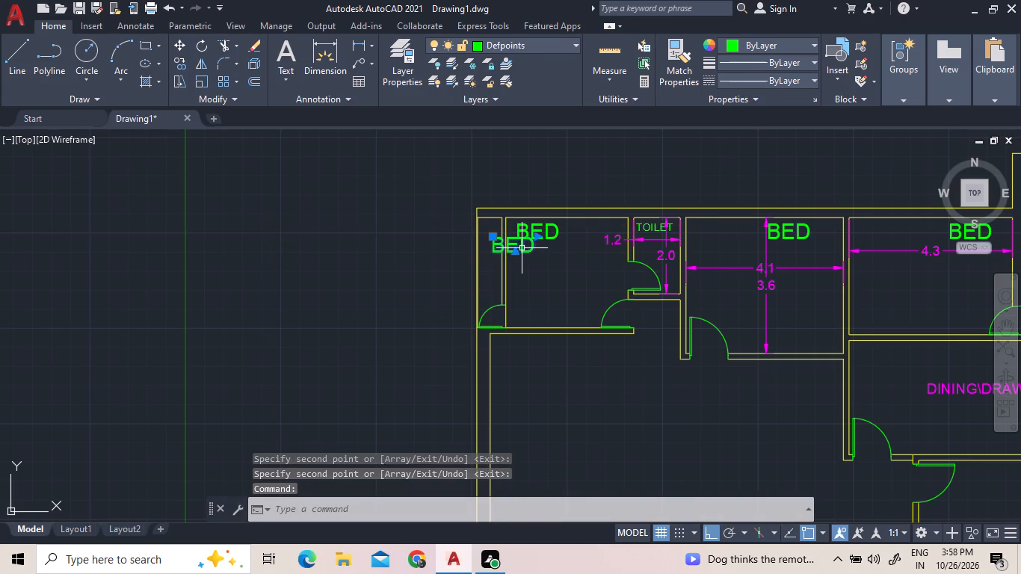
key(Delete)
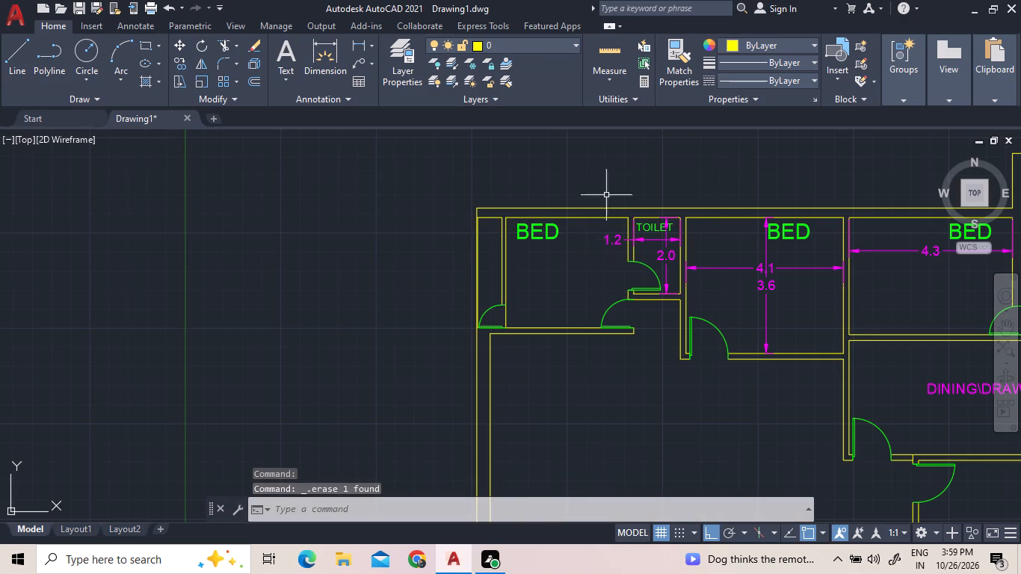
Make DIMENSION the current layer and add a horizontal linear dimension across the upper-left bedroom, just below its BED label.
click(363, 46)
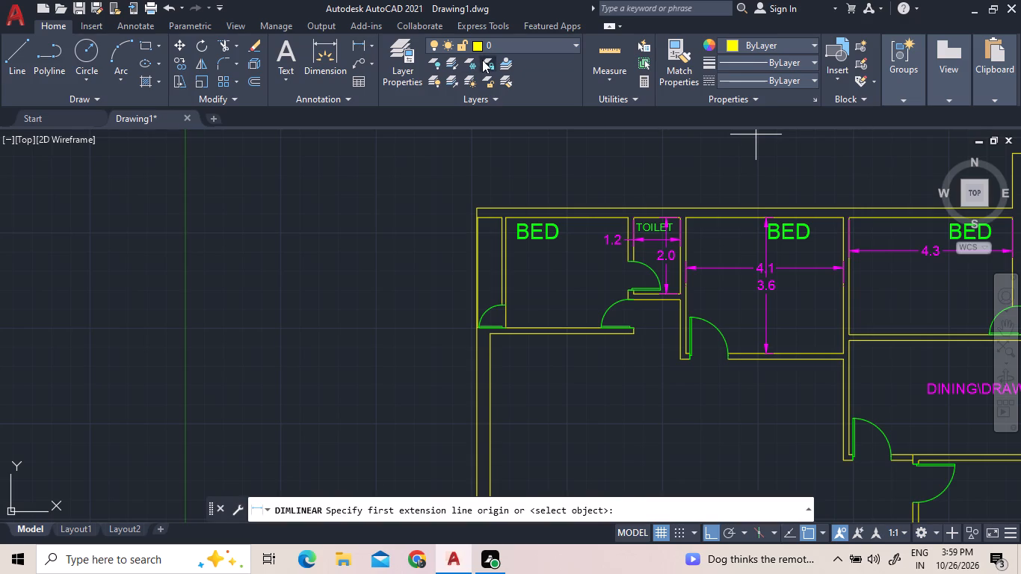
click(496, 46)
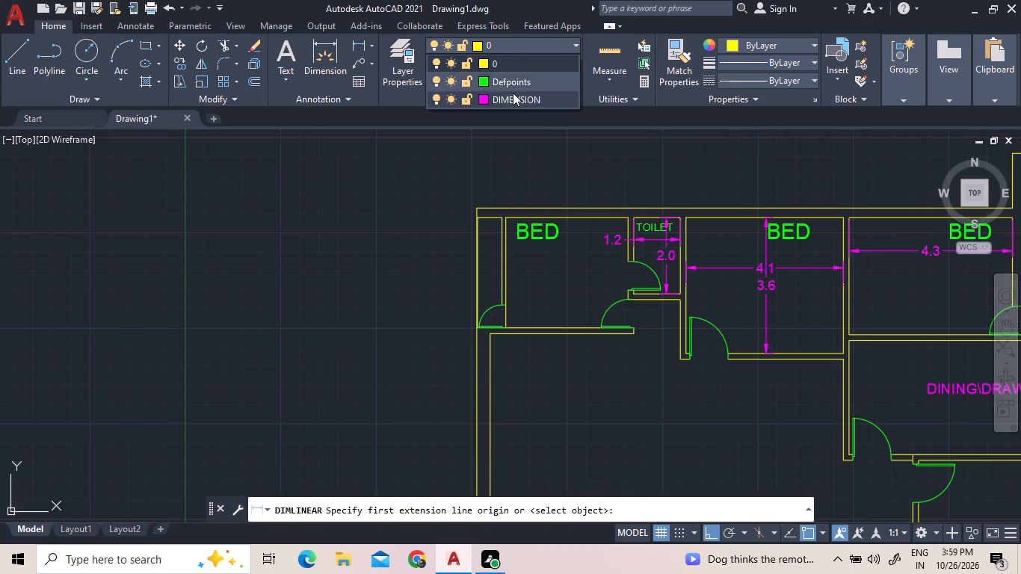
click(513, 93)
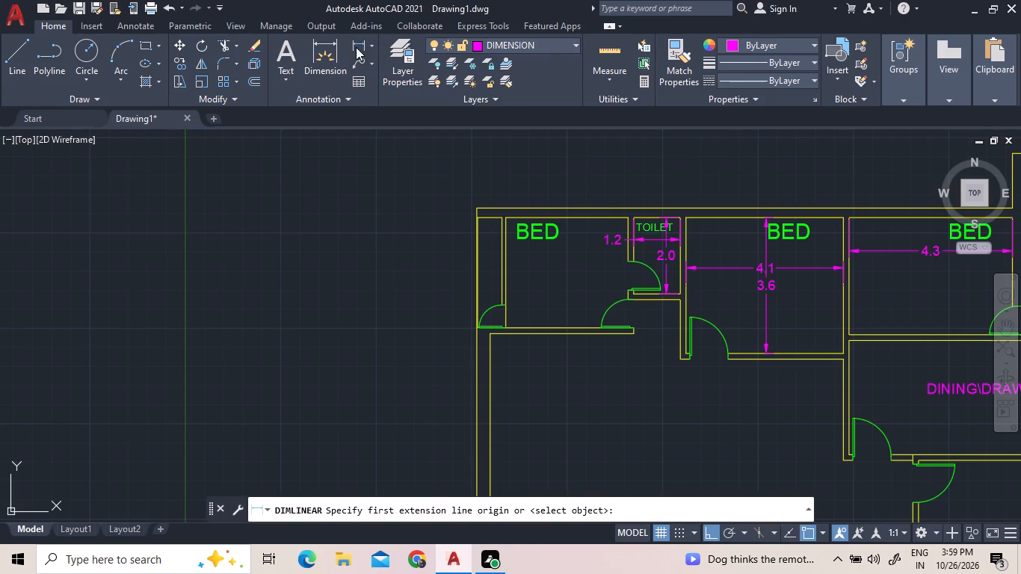
click(351, 46)
click(629, 226)
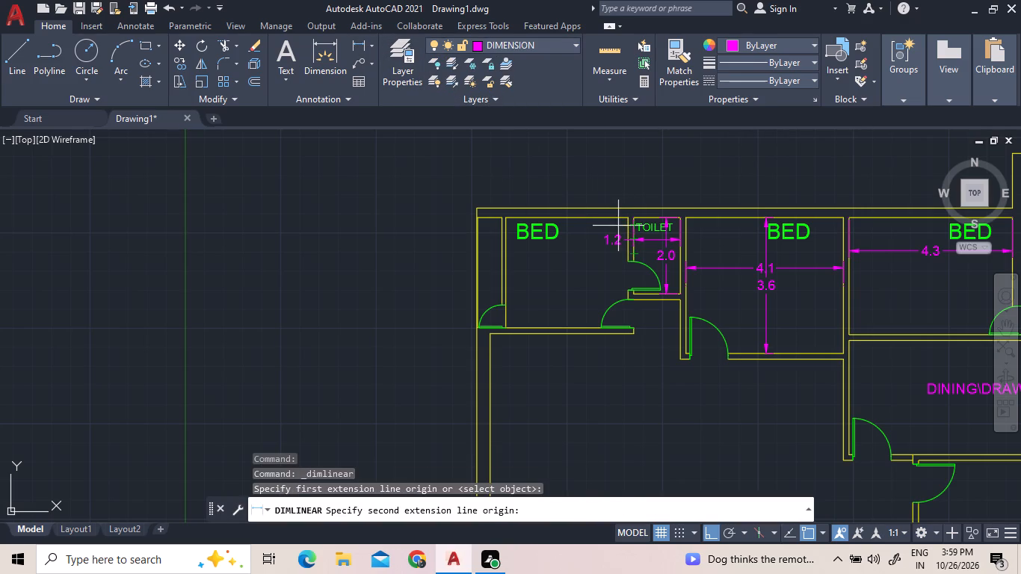
click(499, 227)
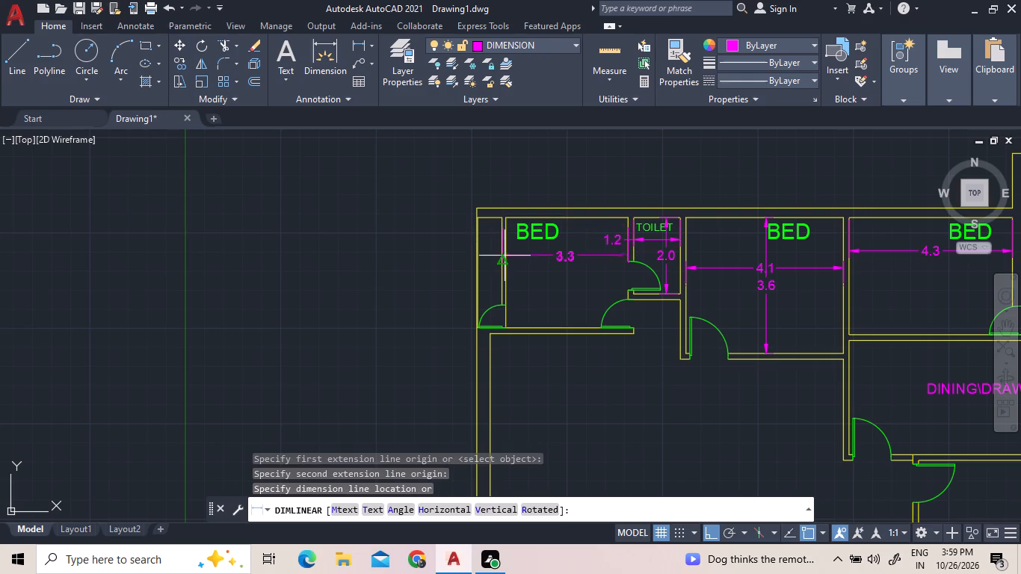
click(507, 252)
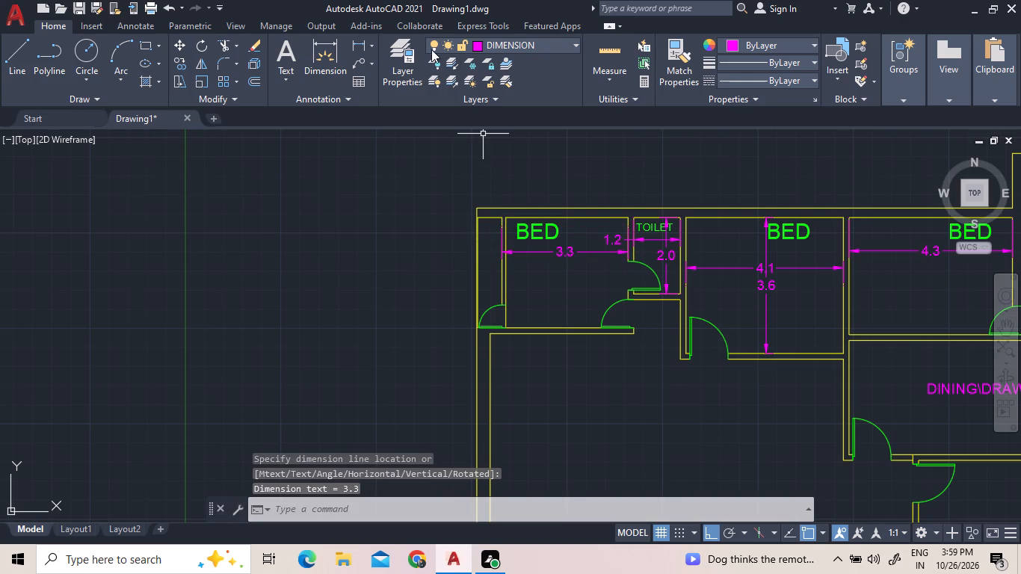
Add a vertical linear dimension for the upper-left bedroom's depth, just inside its partition near the outer wall.
click(358, 41)
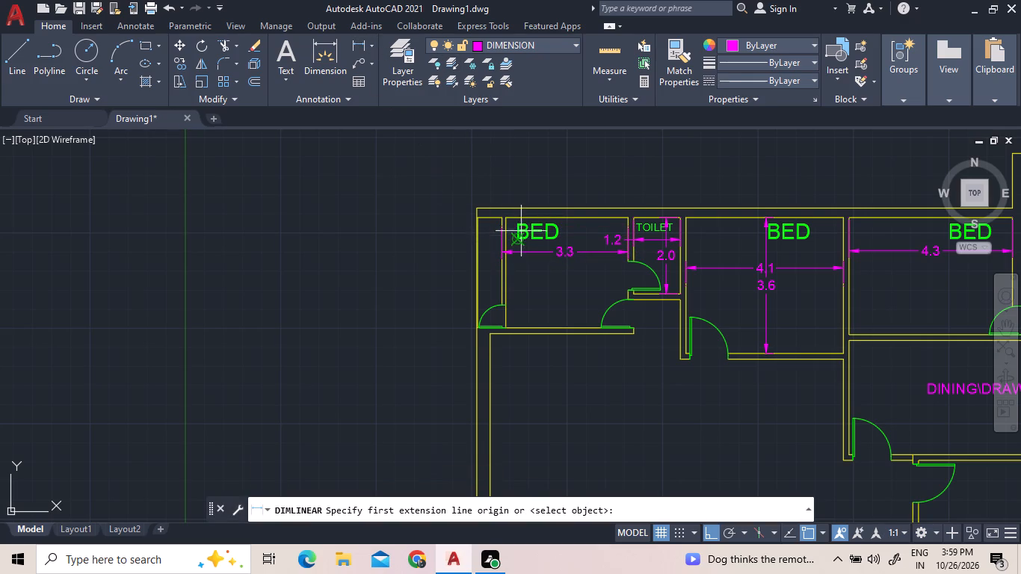
click(510, 215)
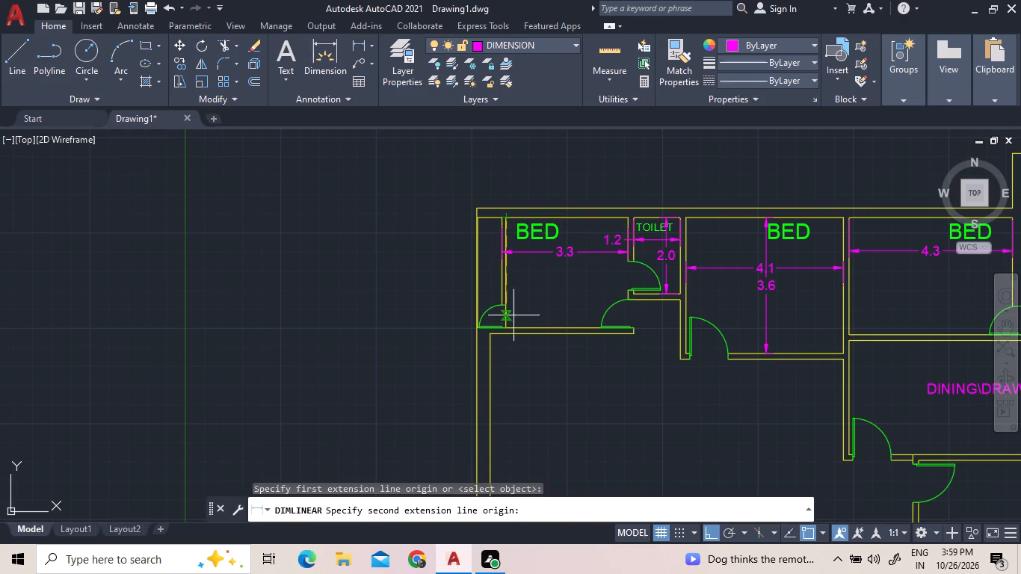
click(506, 328)
click(521, 329)
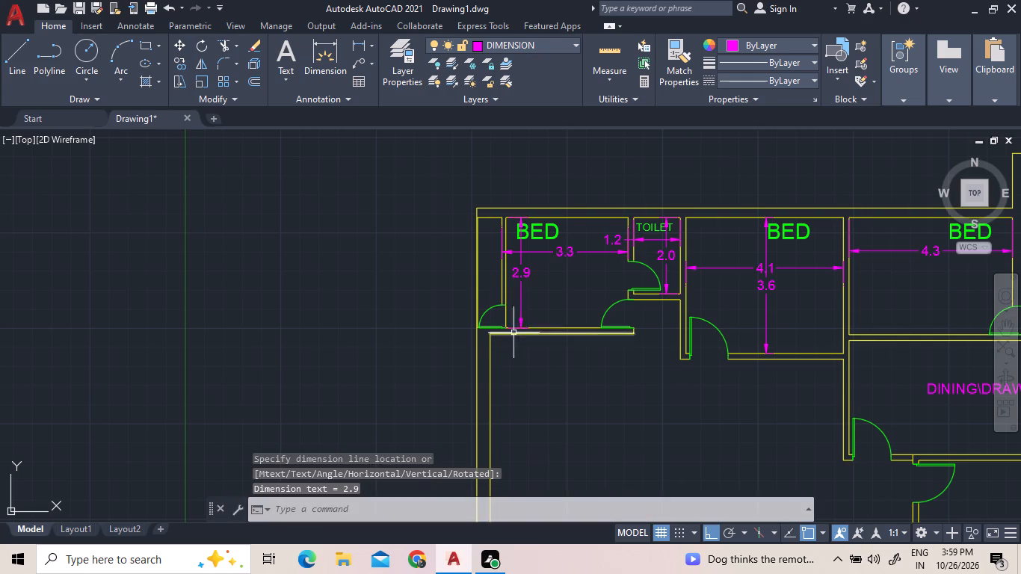
Trim the partition's remaining face line on the bedroom side where it crosses the small corner door's opening.
scroll(500, 309, up, 3)
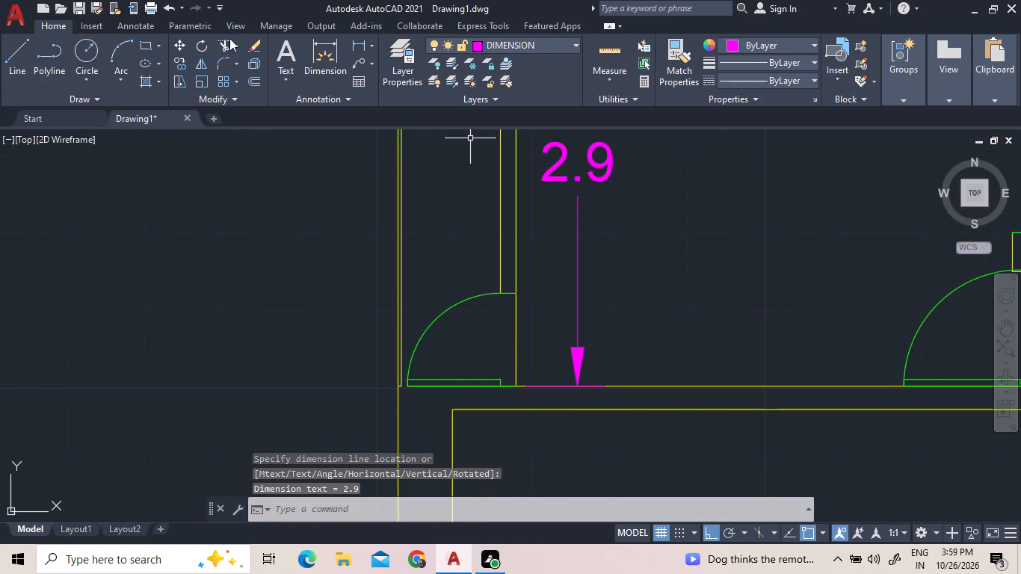
click(226, 43)
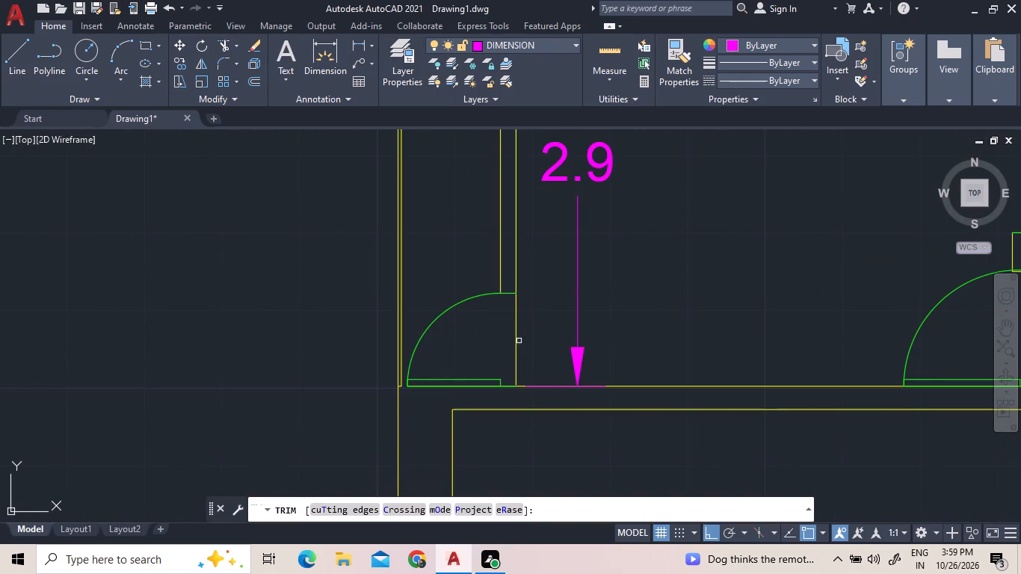
click(516, 334)
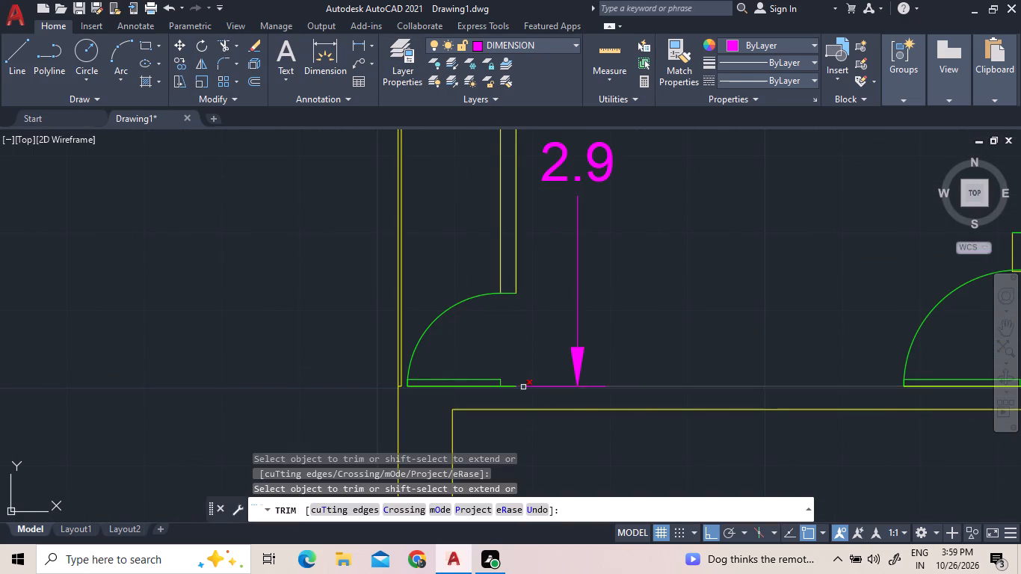
right_click(526, 348)
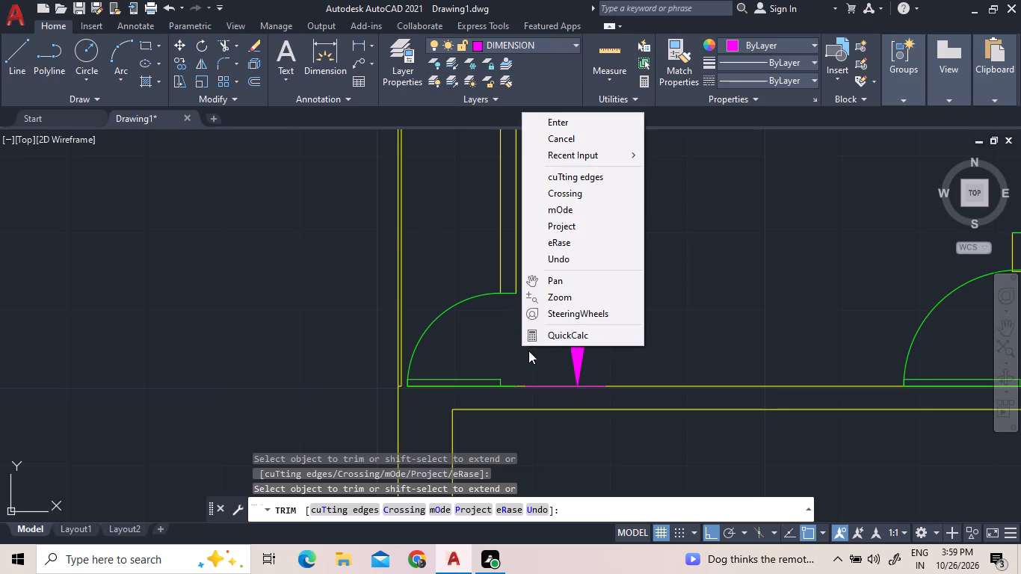
click(572, 122)
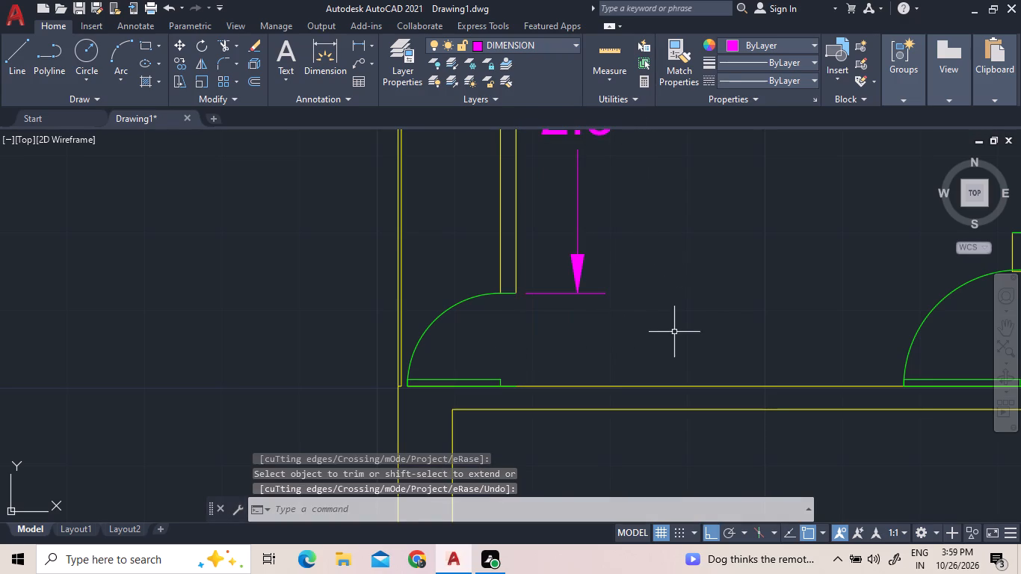
scroll(674, 352, down, 2)
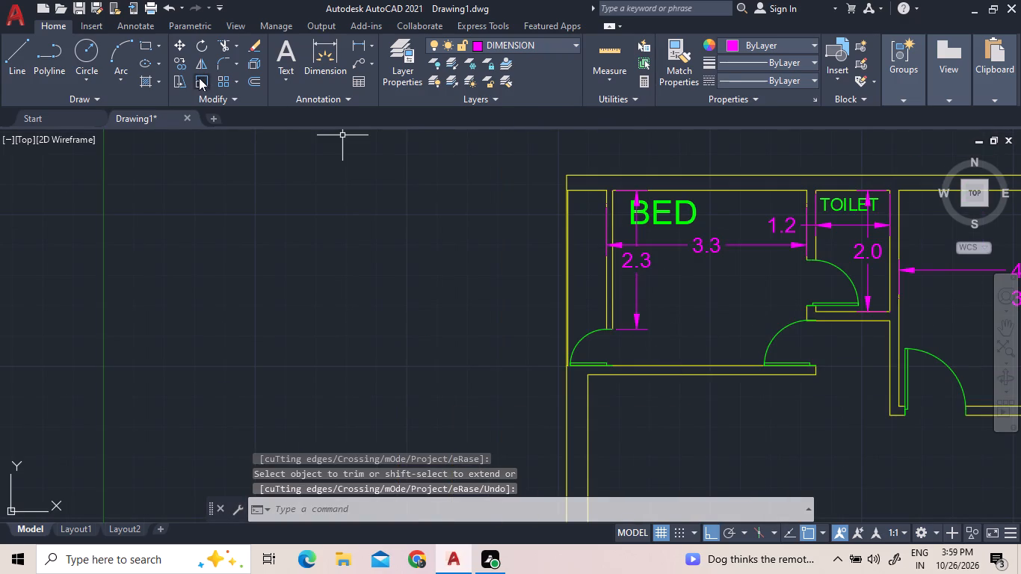
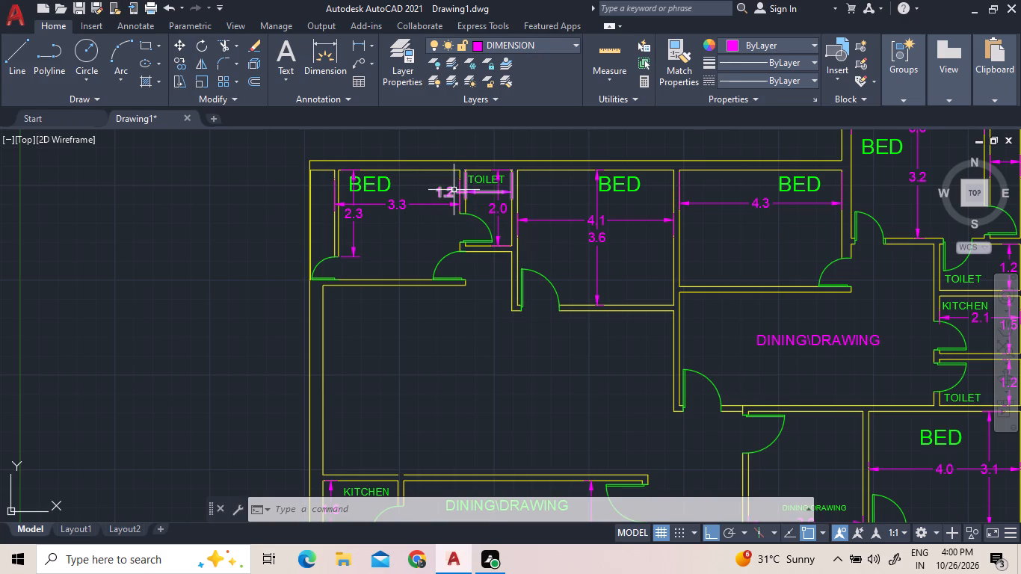
Extend both face lines of the partition between the KITCHEN and DINING\DRAWING up through the kitchen's upper wall.
scroll(481, 200, down, 1)
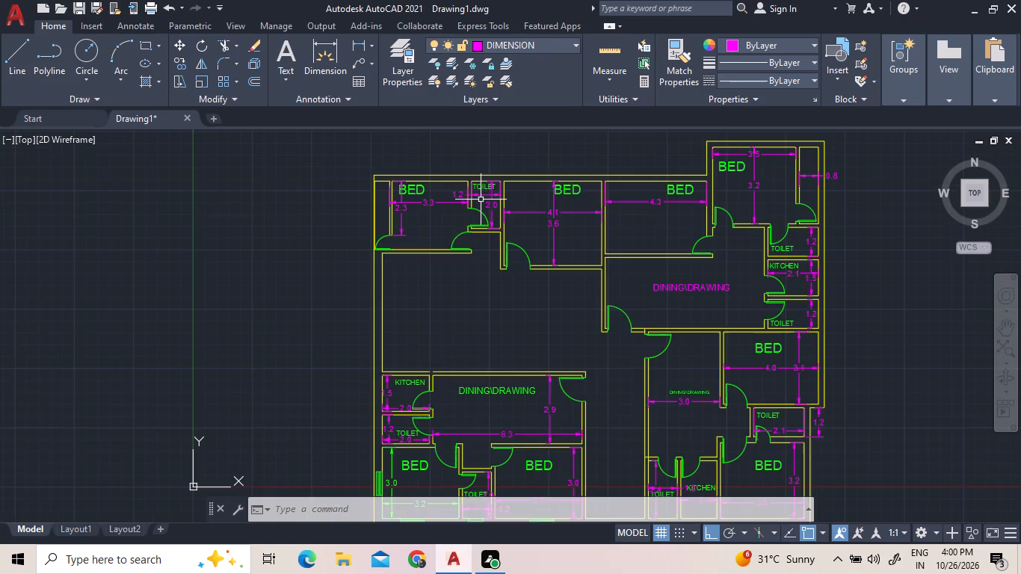
scroll(493, 209, down, 1)
middle_drag(493, 209, 486, 217)
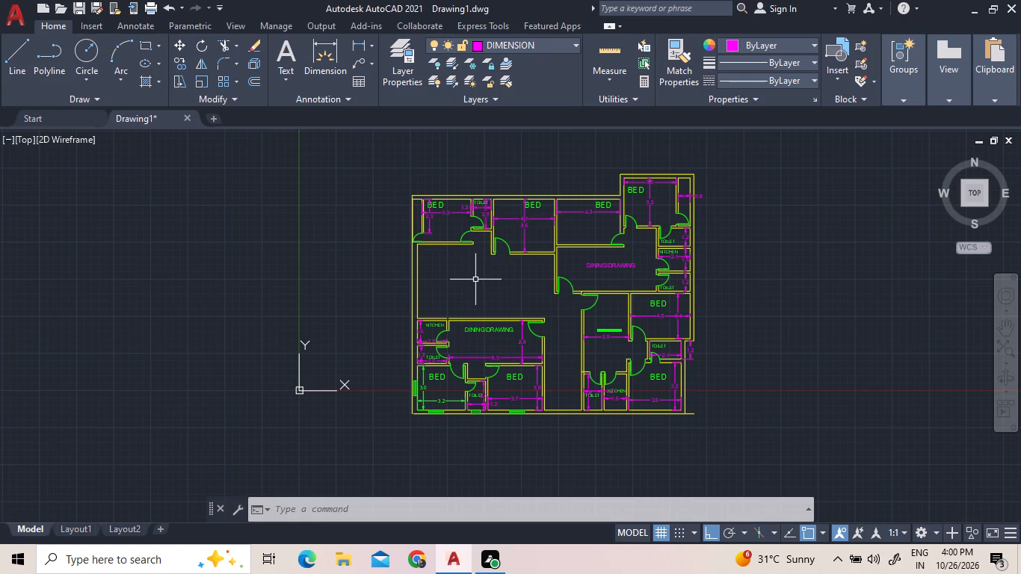
scroll(472, 280, up, 1)
scroll(439, 355, up, 3)
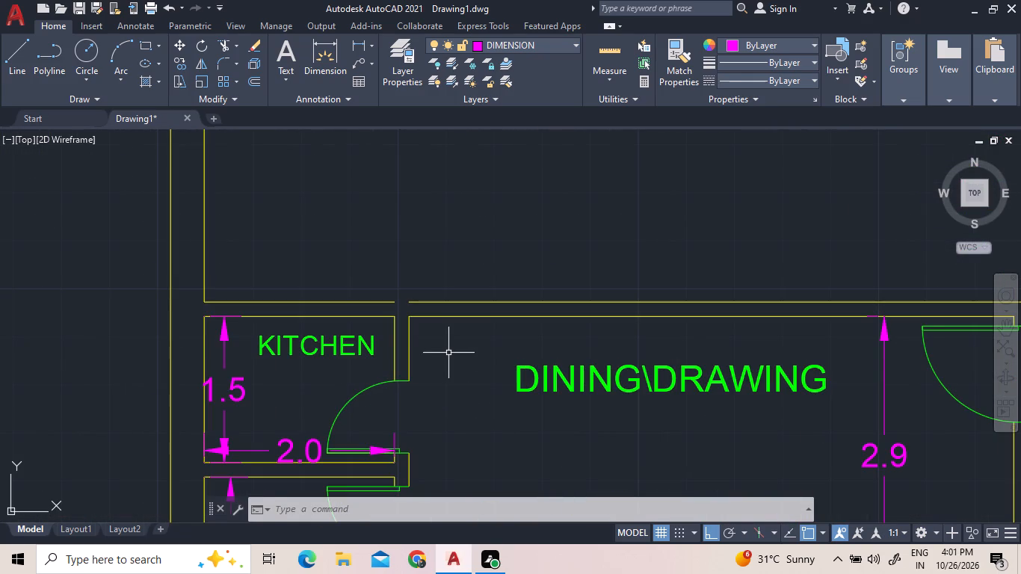
scroll(448, 353, down, 2)
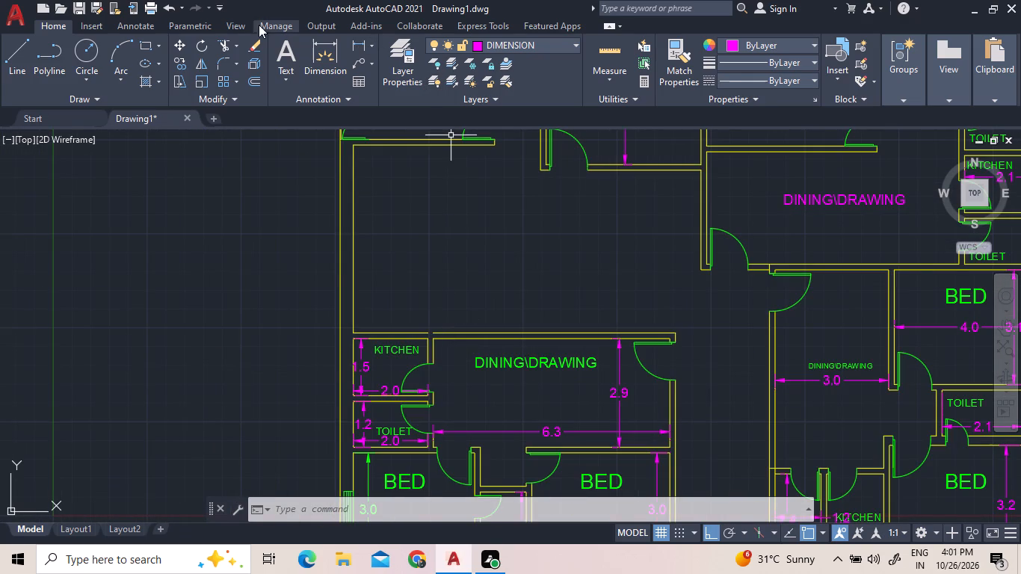
click(218, 49)
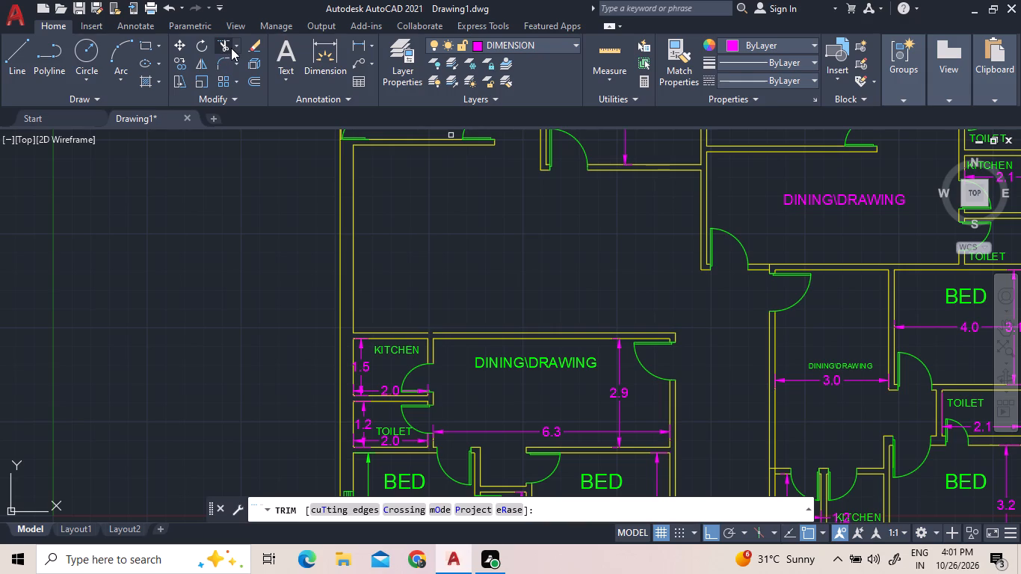
click(231, 48)
click(235, 46)
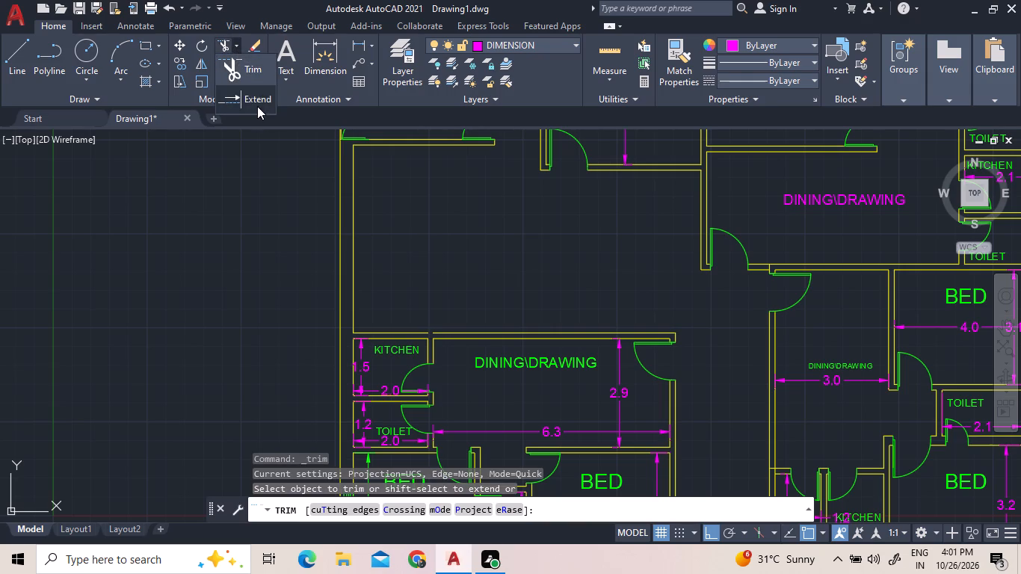
click(257, 104)
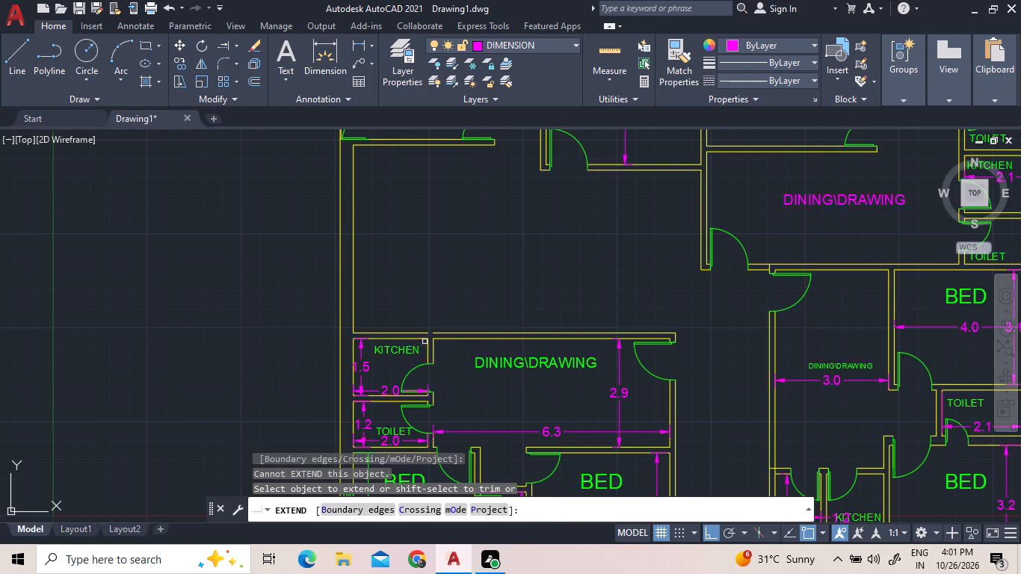
click(425, 347)
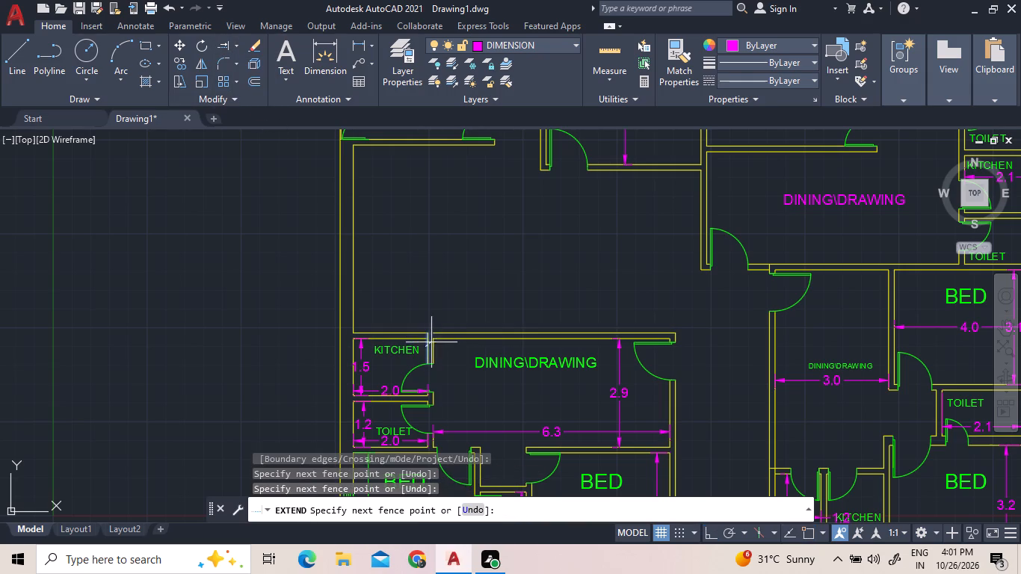
click(440, 354)
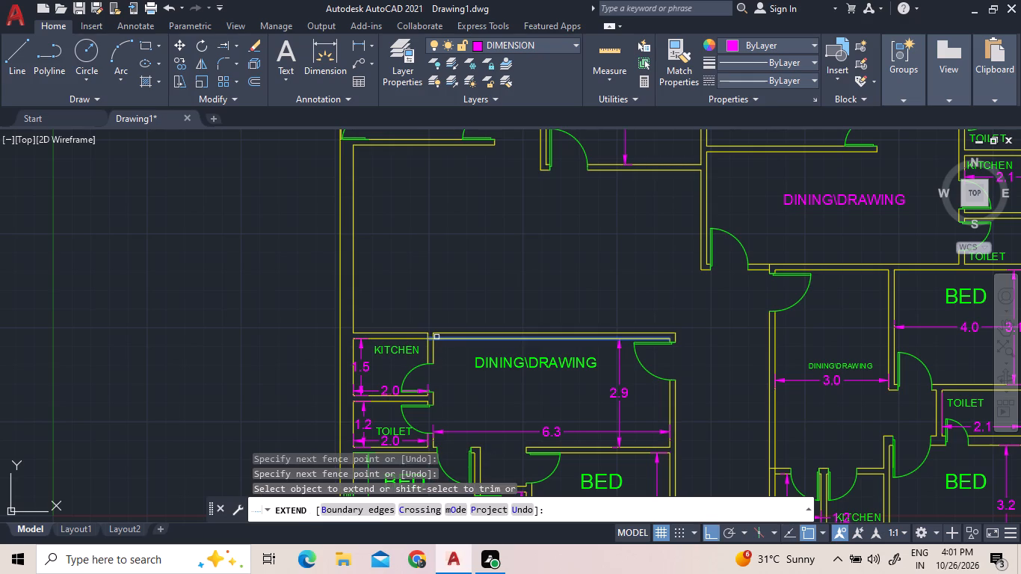
Extend the same two partition lines up across the open area to the far face of the upper-left bedroom's lower wall.
scroll(437, 336, up, 3)
click(436, 336)
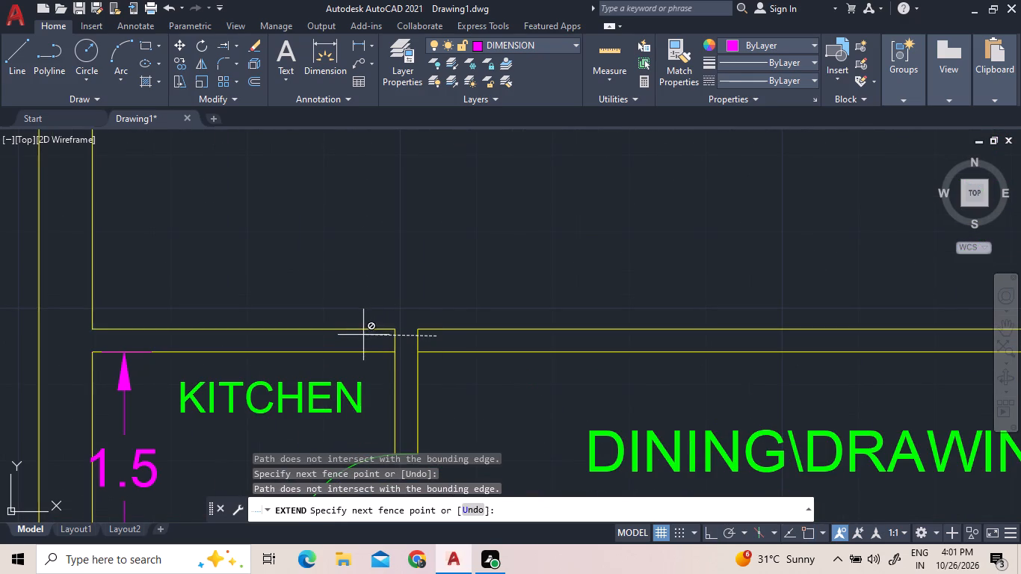
scroll(363, 335, down, 3)
click(365, 334)
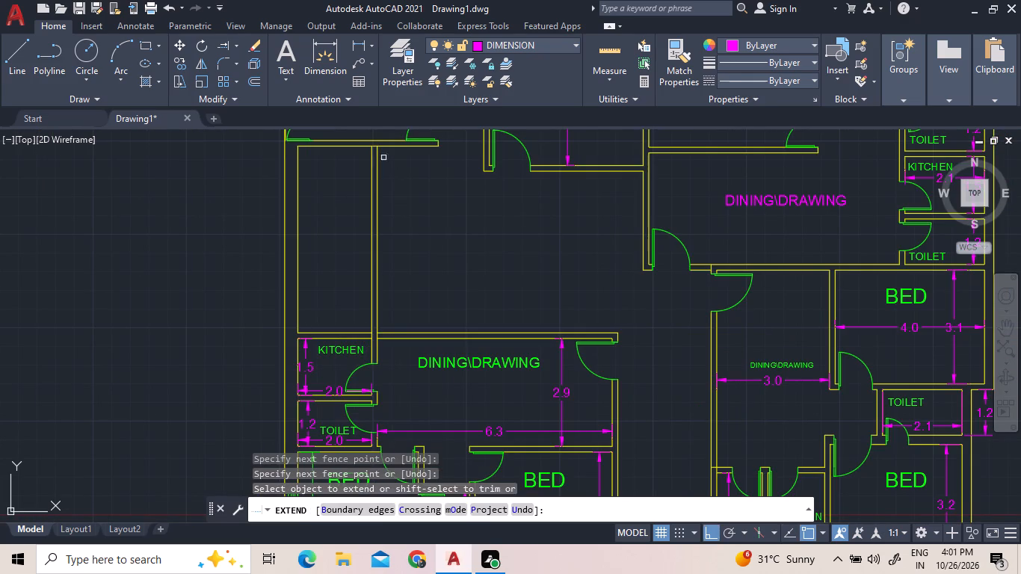
click(368, 150)
click(395, 179)
right_click(402, 245)
click(416, 255)
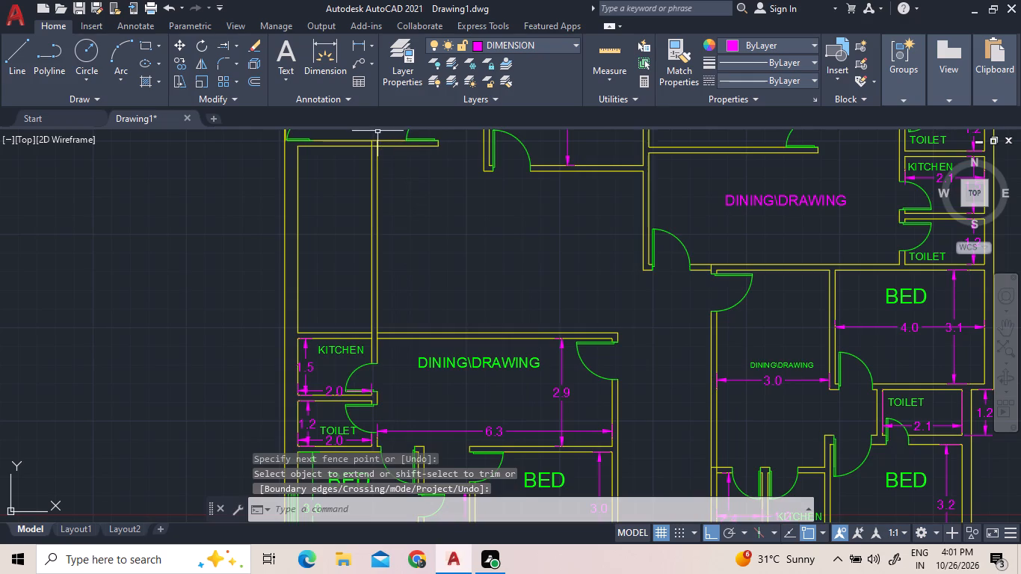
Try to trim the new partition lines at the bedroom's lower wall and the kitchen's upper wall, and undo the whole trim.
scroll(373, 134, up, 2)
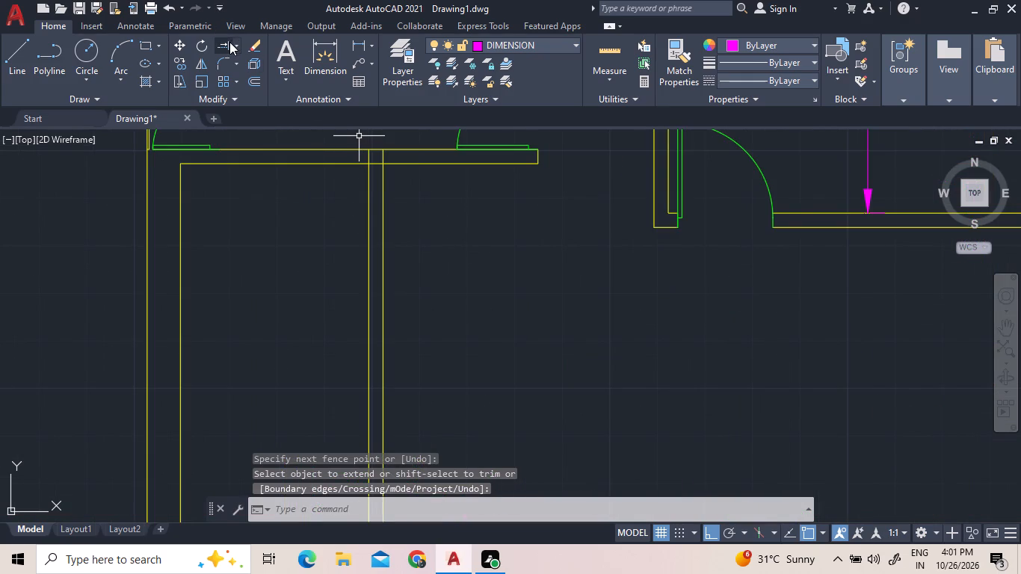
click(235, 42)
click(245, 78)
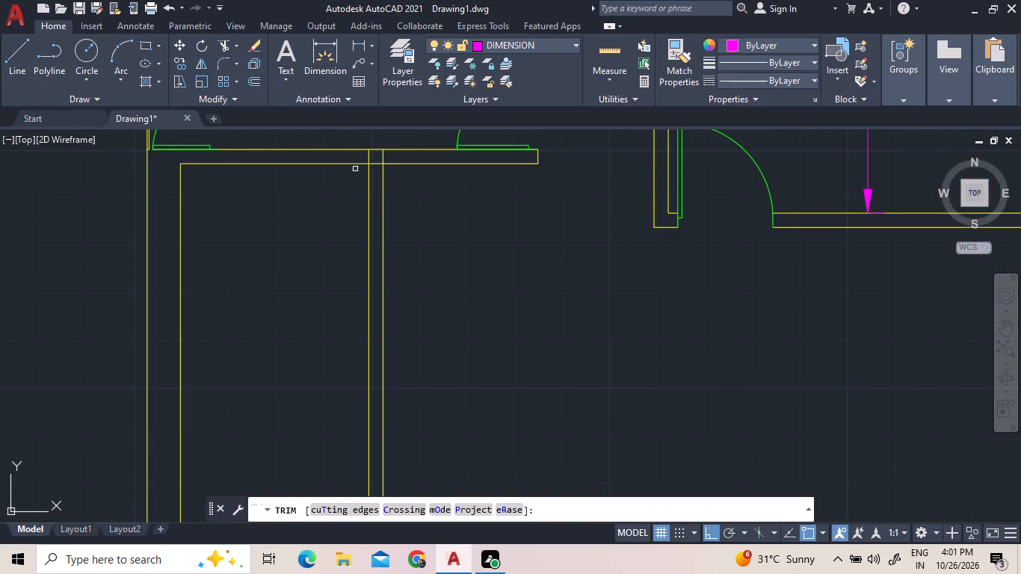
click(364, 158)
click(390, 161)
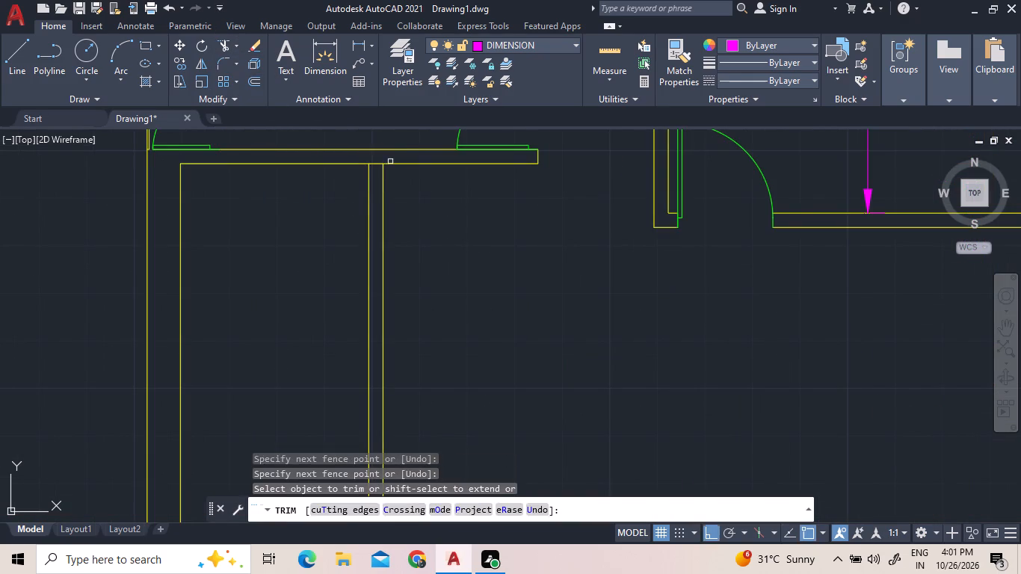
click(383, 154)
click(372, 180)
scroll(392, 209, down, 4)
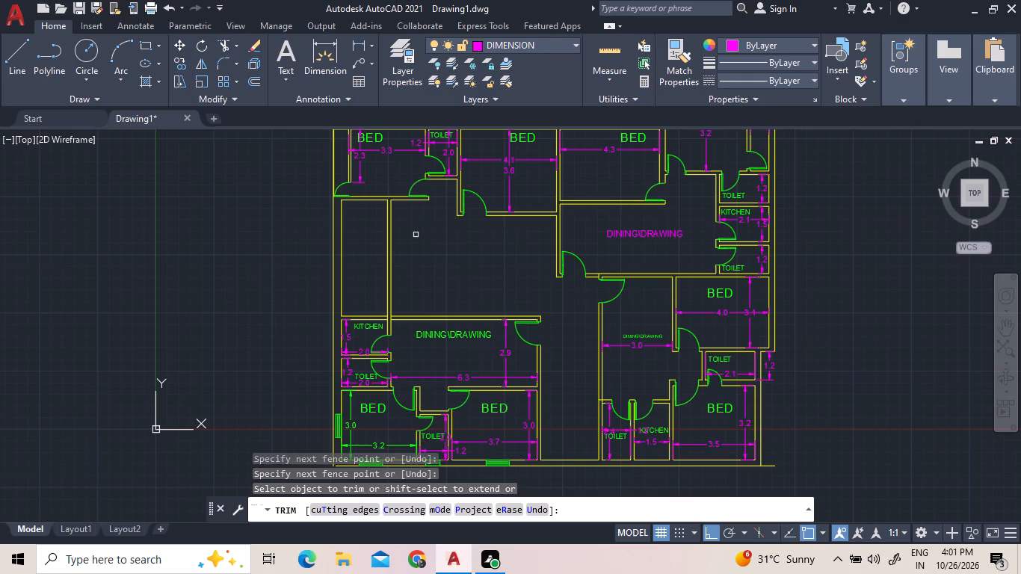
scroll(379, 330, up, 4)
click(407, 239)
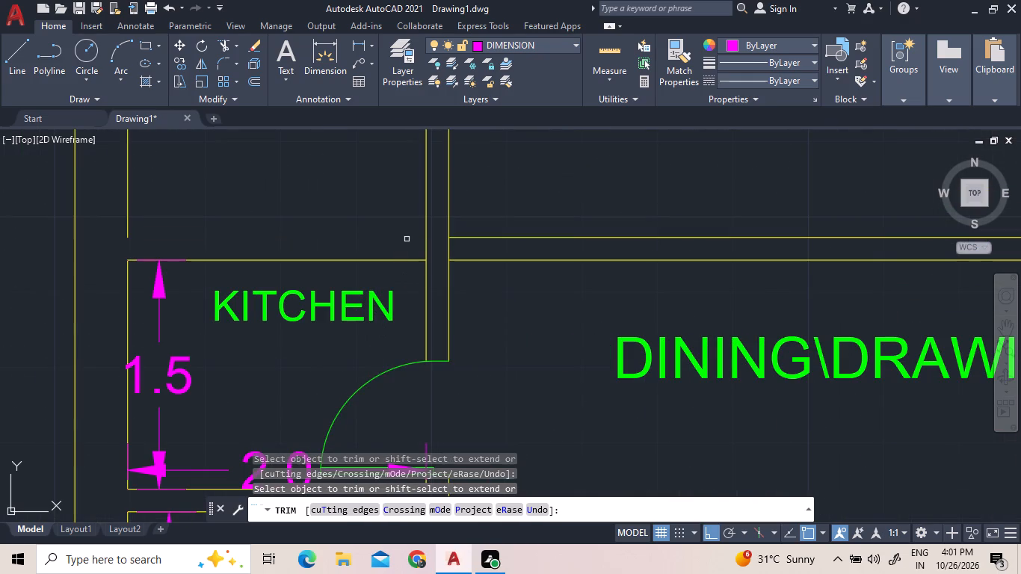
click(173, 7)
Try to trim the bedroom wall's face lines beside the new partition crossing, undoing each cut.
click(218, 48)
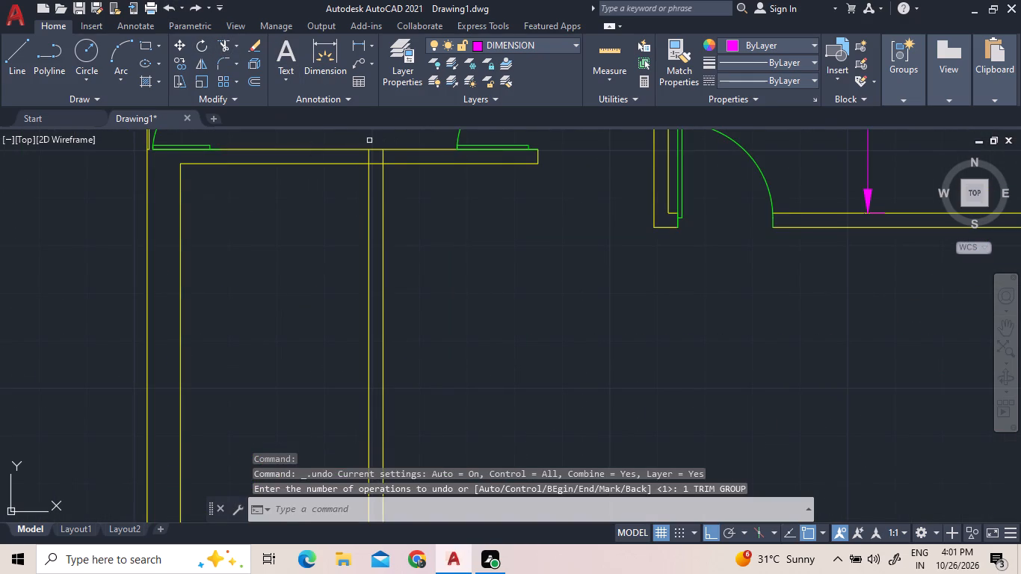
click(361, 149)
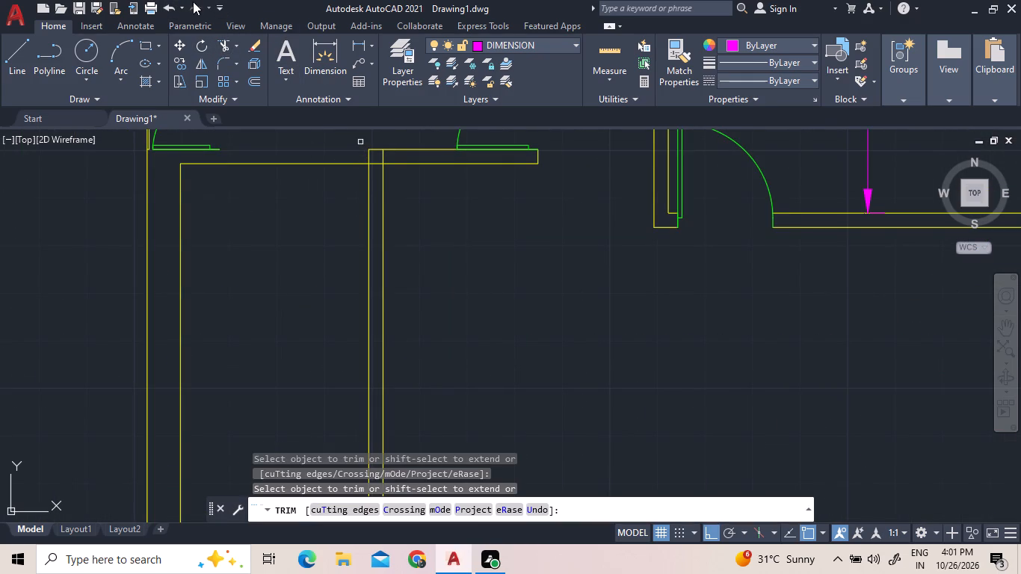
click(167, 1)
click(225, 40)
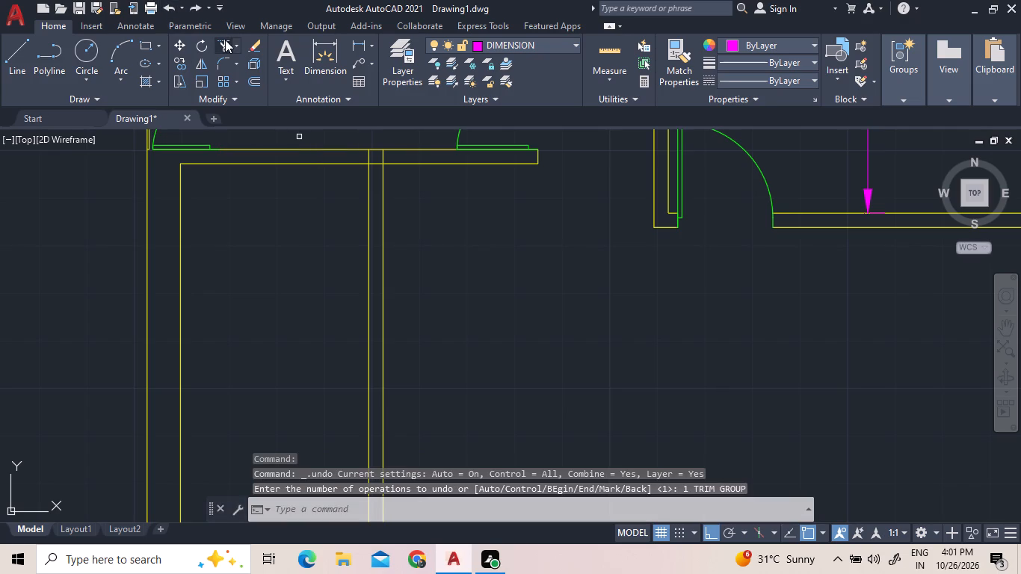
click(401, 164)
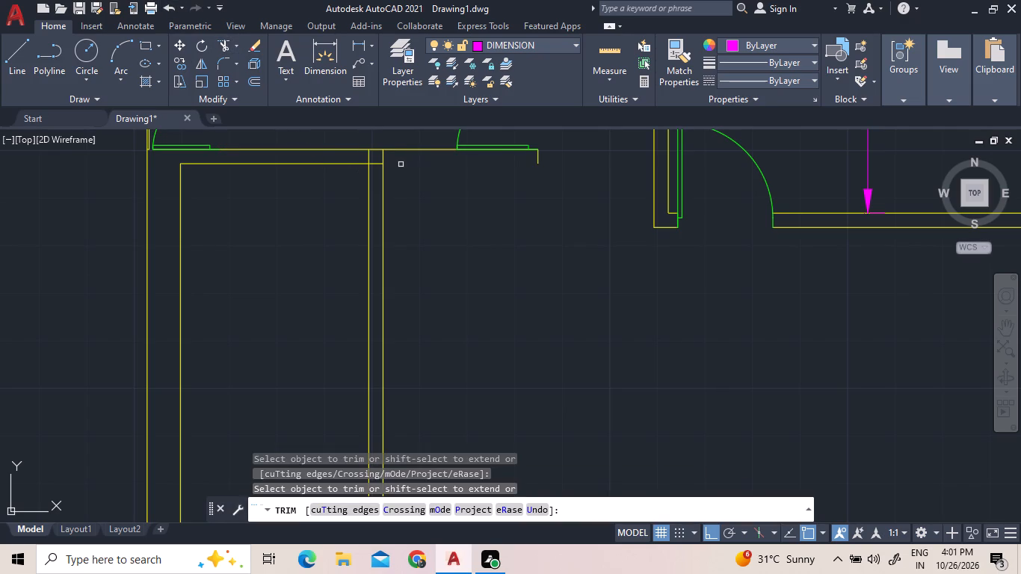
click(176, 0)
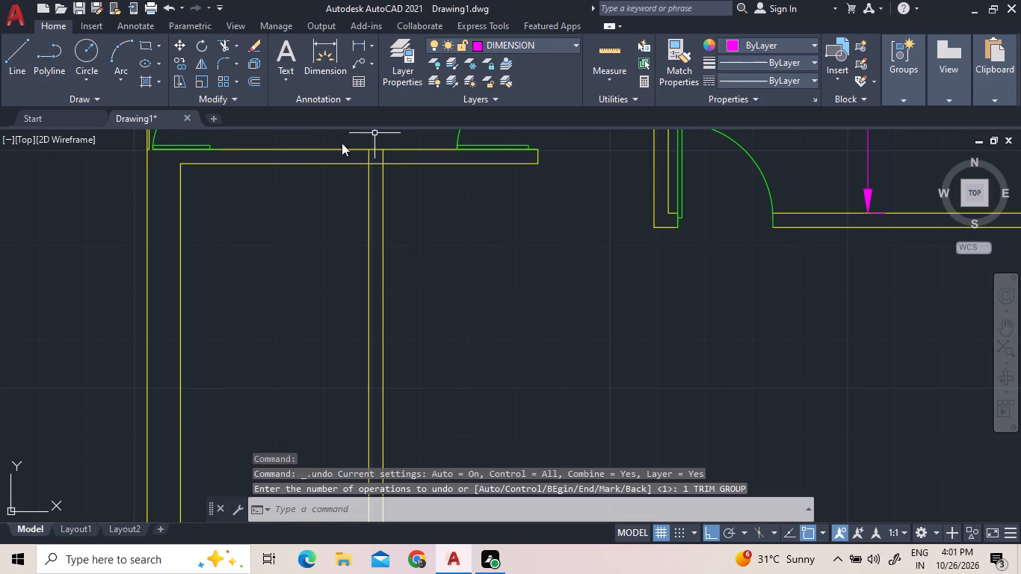
Trim the partition line ends inside the bedroom's lower wall and the wall face segment between them, opening the junction.
click(218, 41)
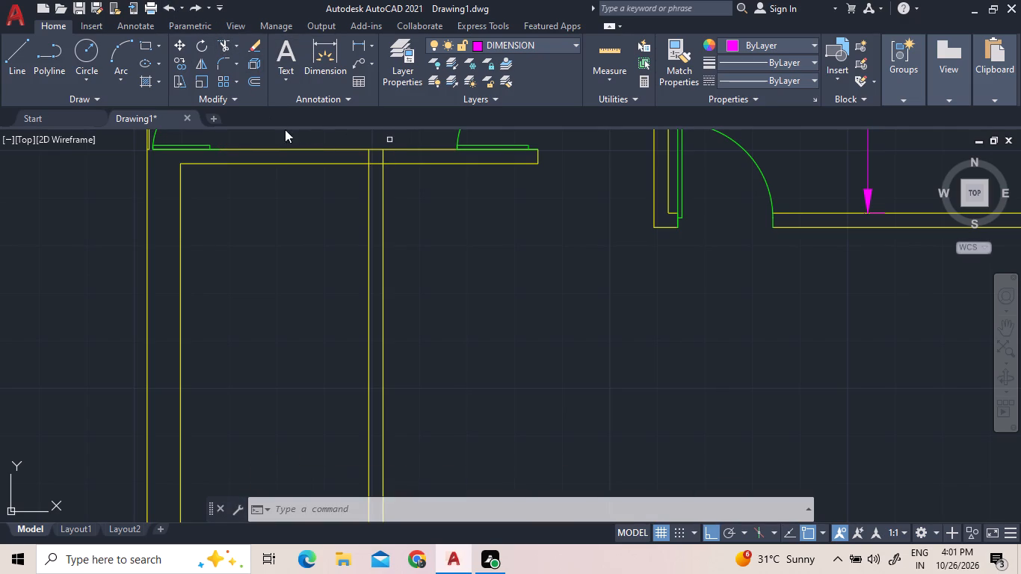
click(368, 151)
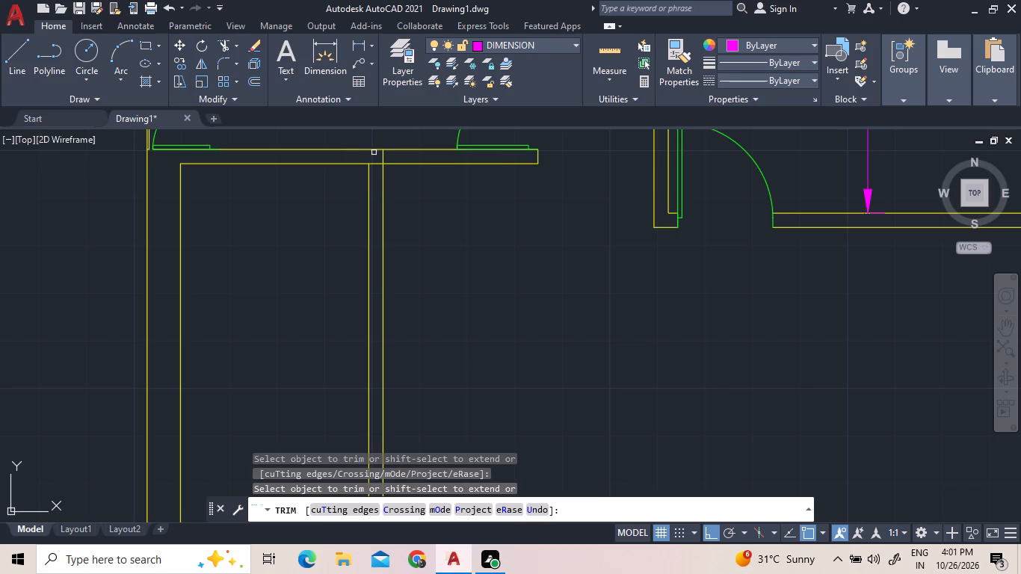
click(384, 155)
click(380, 164)
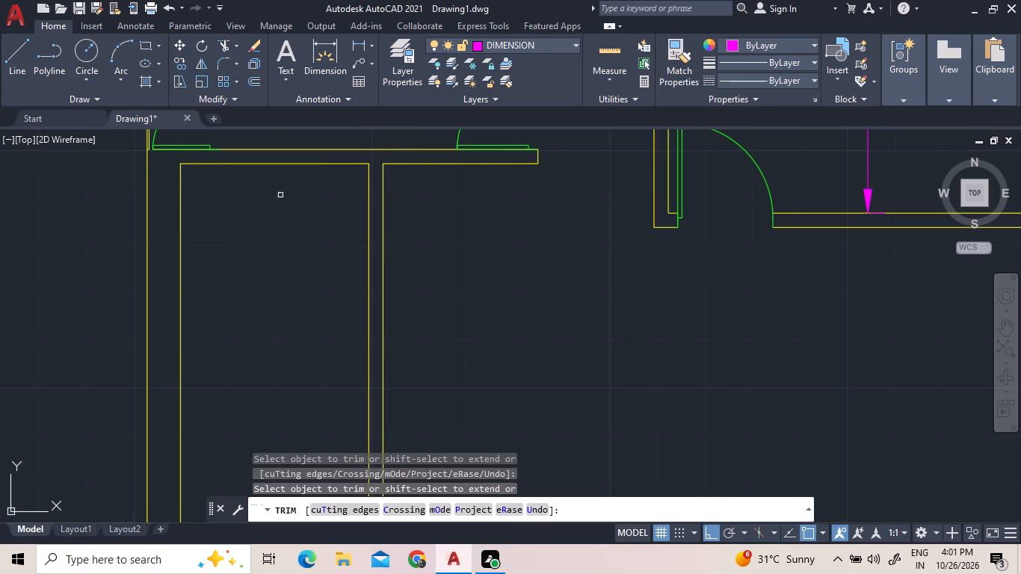
Trim both partition face lines where they cross the kitchen's upper wall.
scroll(280, 195, down, 3)
scroll(297, 311, up, 3)
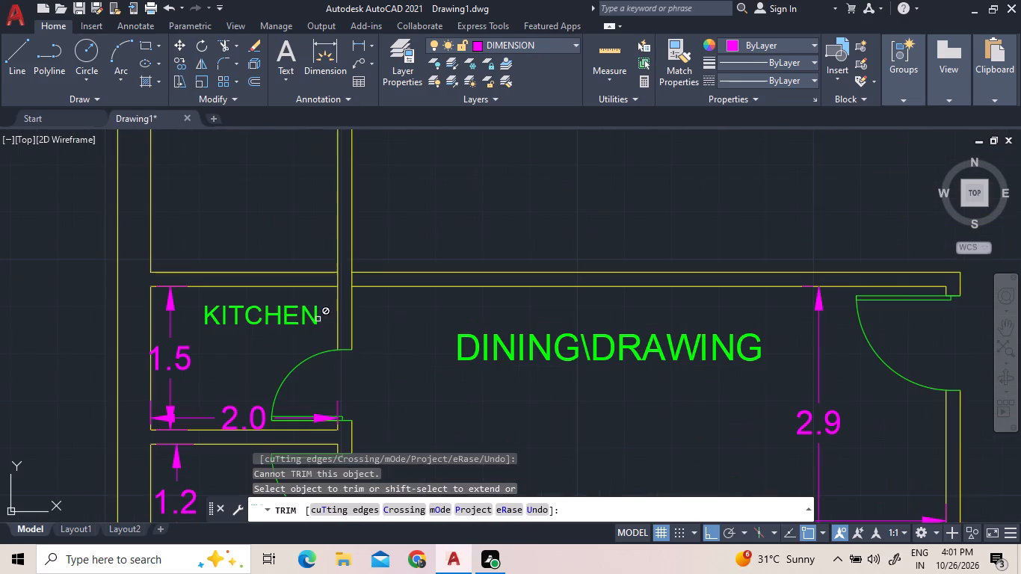
click(337, 283)
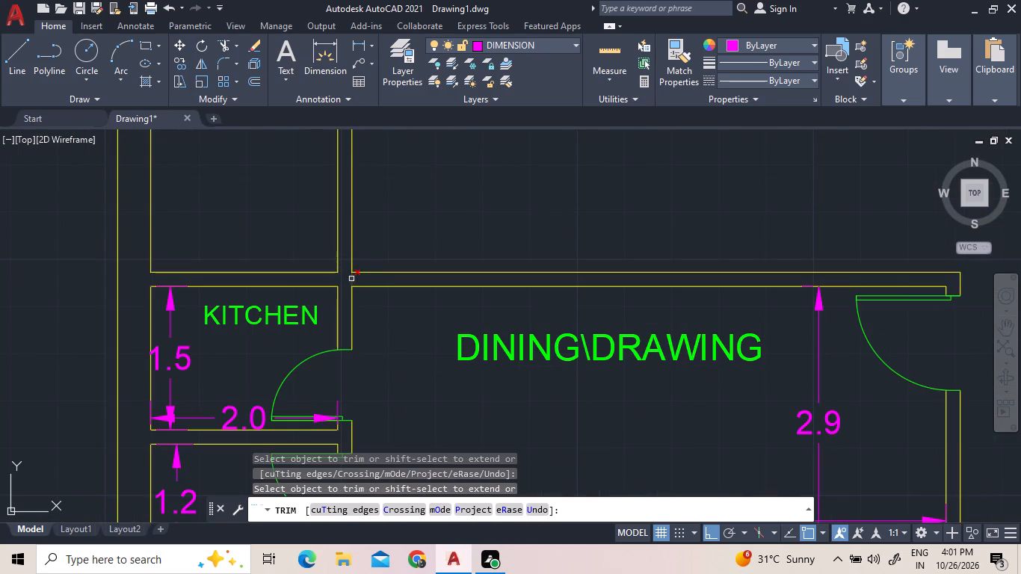
click(351, 279)
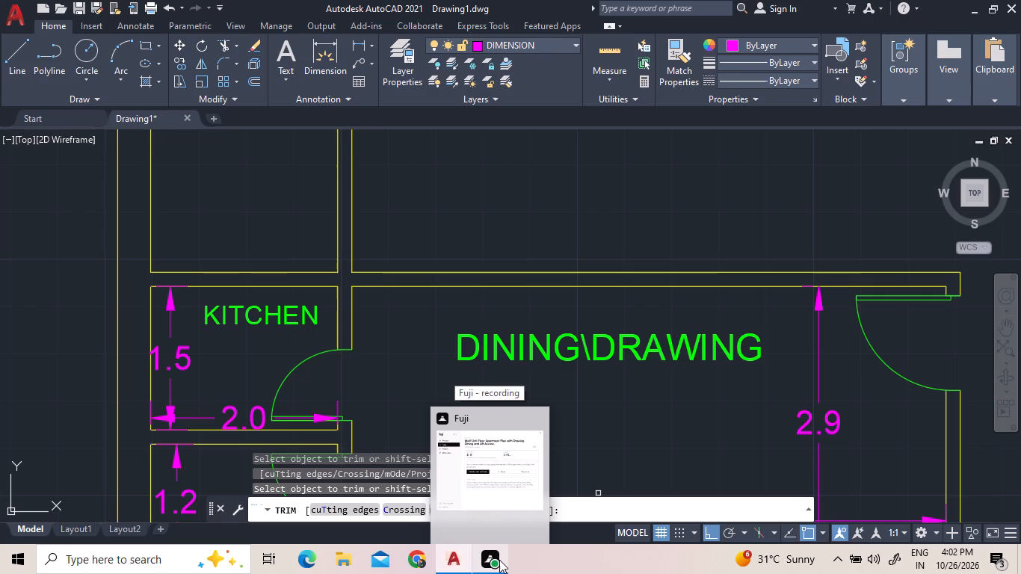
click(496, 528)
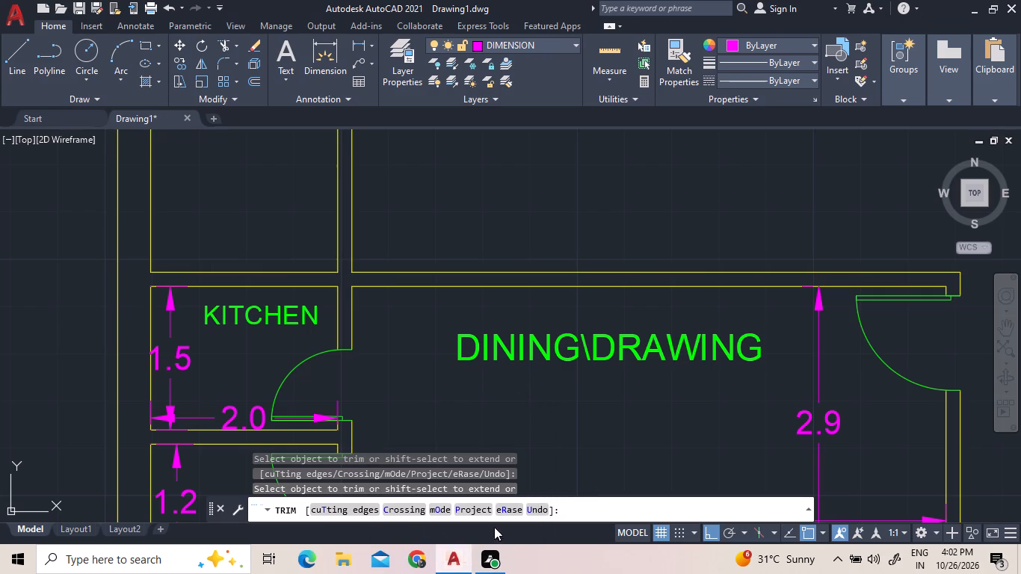
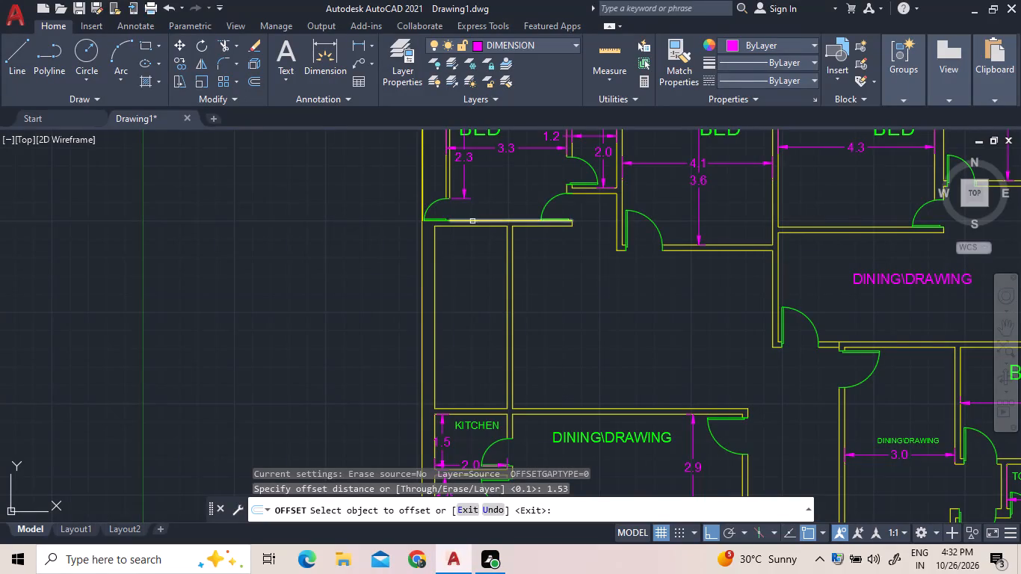
Offset the bedroom's lower wall face 1.53 down into the strip above the kitchen, and offset that line 0.15 for wall thickness.
click(470, 226)
click(463, 258)
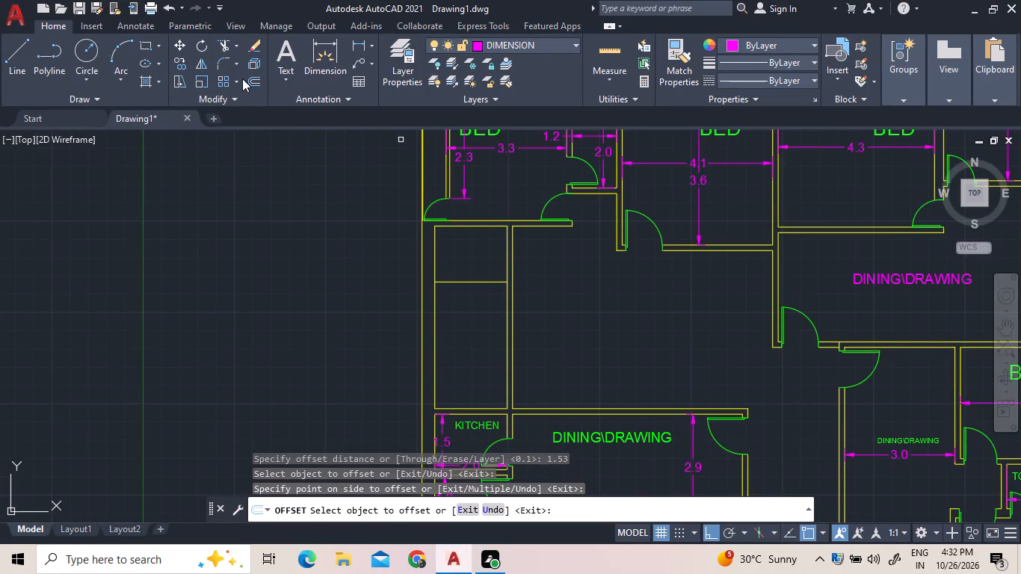
click(251, 81)
text(0.)
key(1)
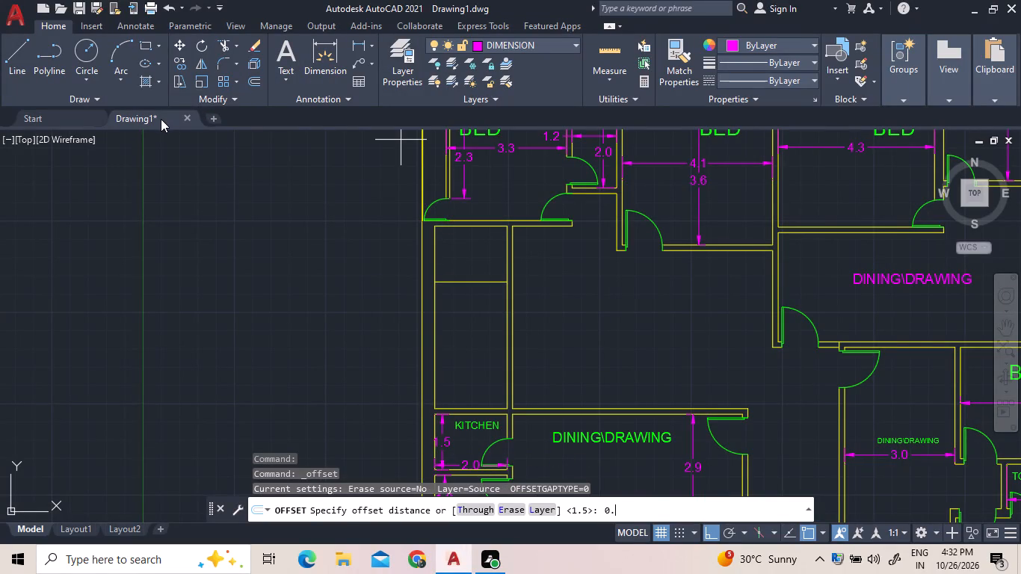
key(5)
key(Return)
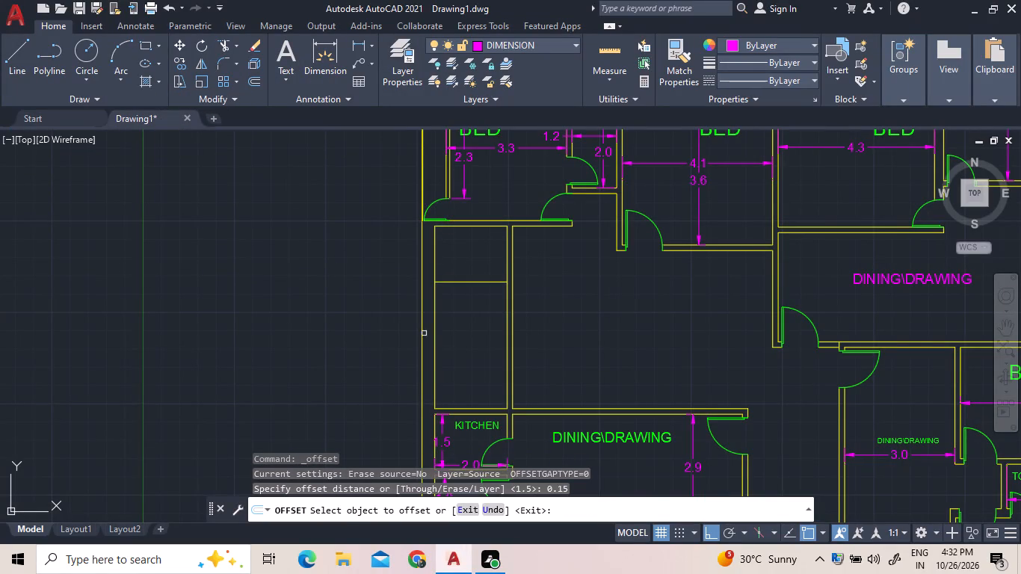
click(461, 283)
click(454, 294)
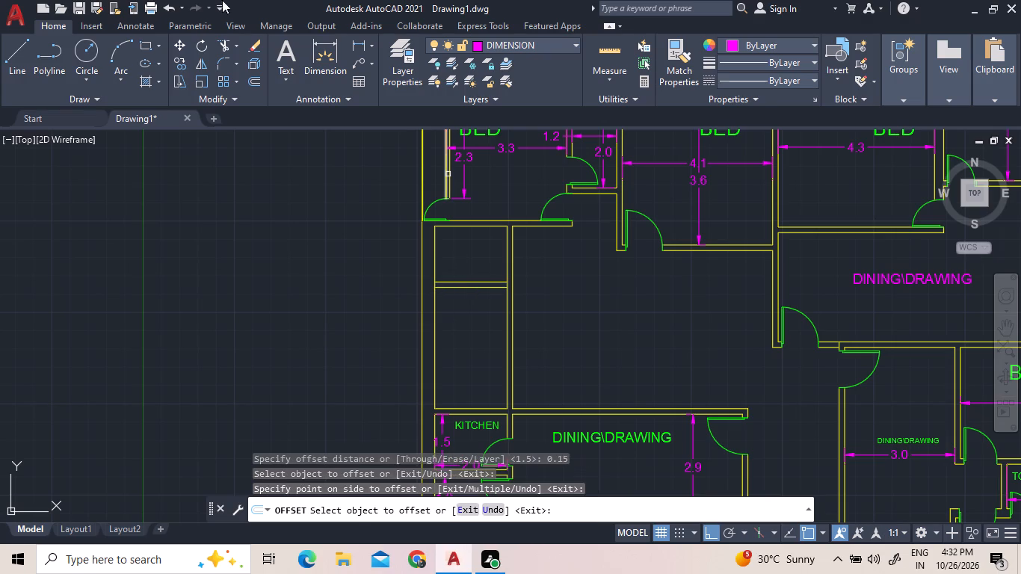
Add a second cross wall in the strip by offsetting the first cross wall's lower face 1.22 down, and that line 0.15.
click(248, 79)
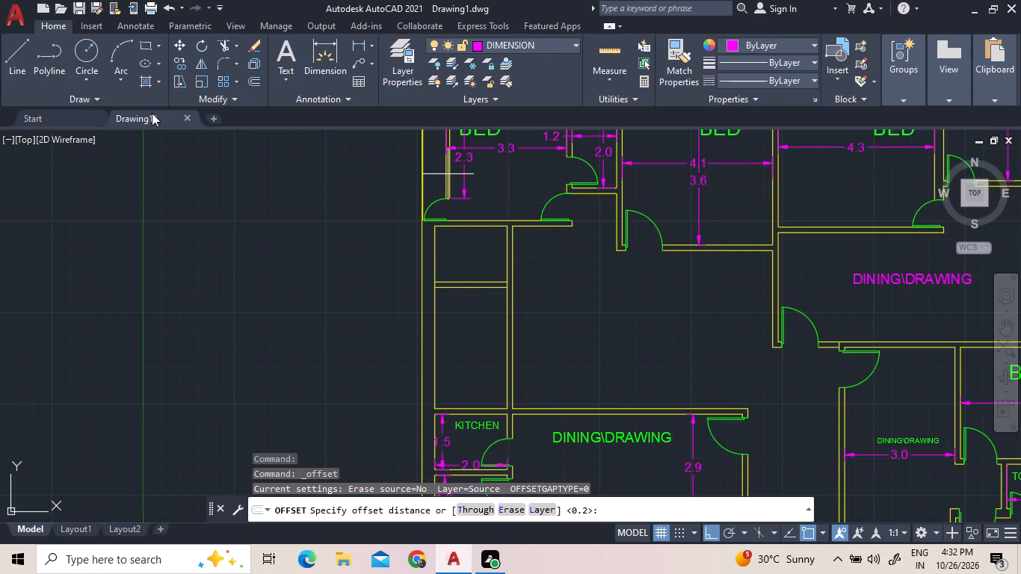
key(1)
text(.2)
key(2)
key(Return)
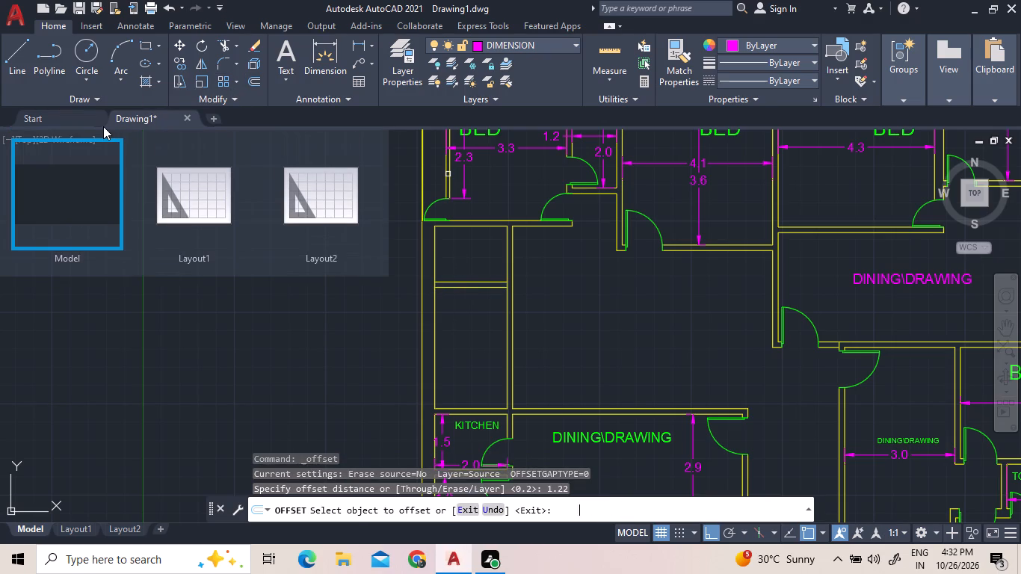
click(484, 287)
click(467, 320)
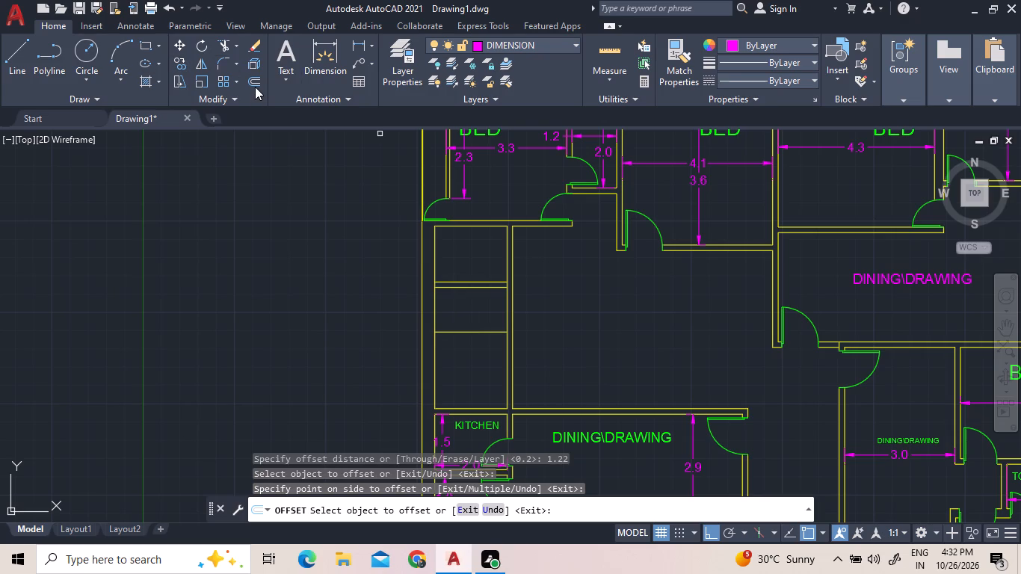
click(255, 87)
key(0)
key(period)
key(1)
key(5)
key(Return)
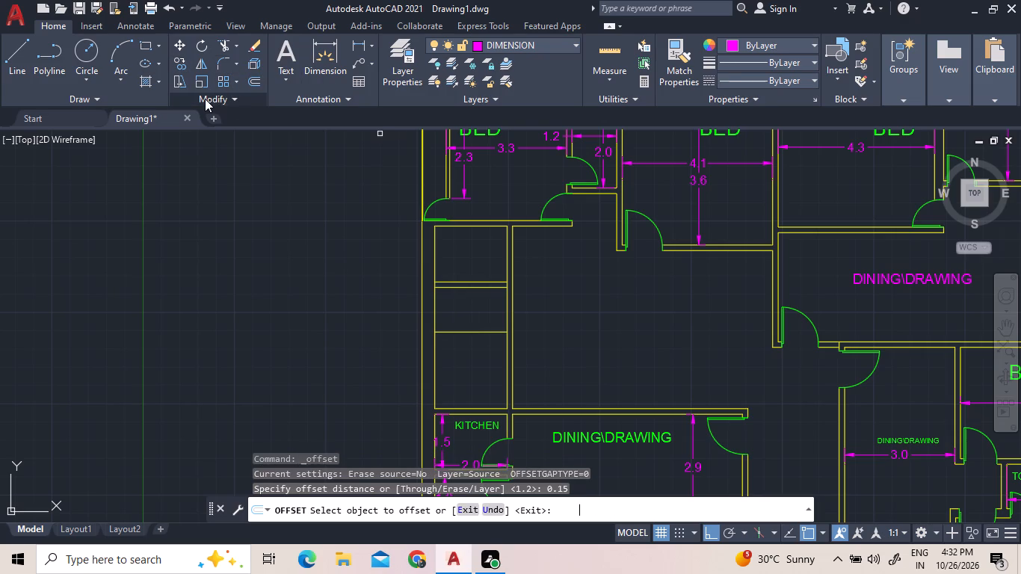
click(473, 330)
click(457, 362)
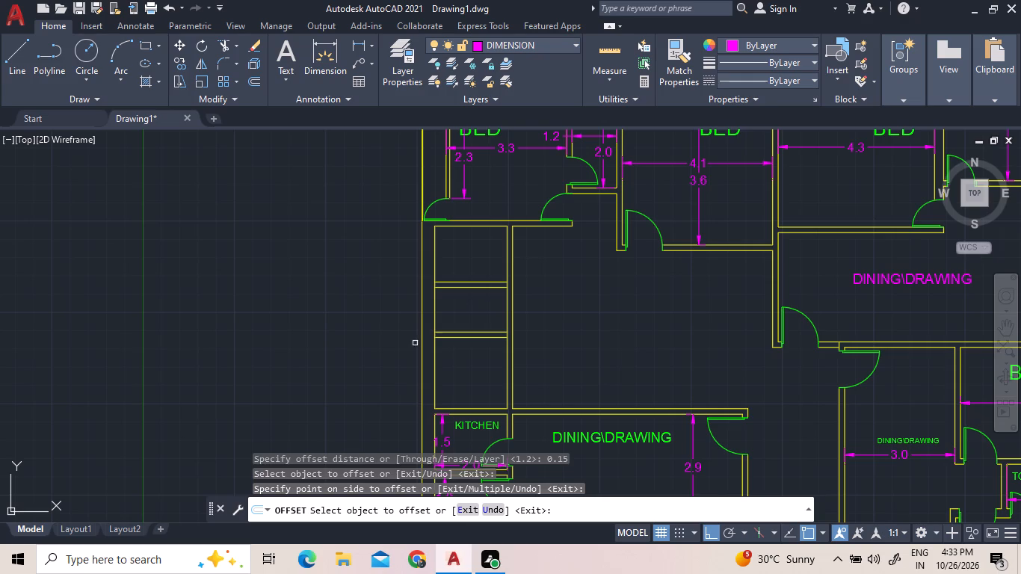
right_click(214, 318)
click(288, 317)
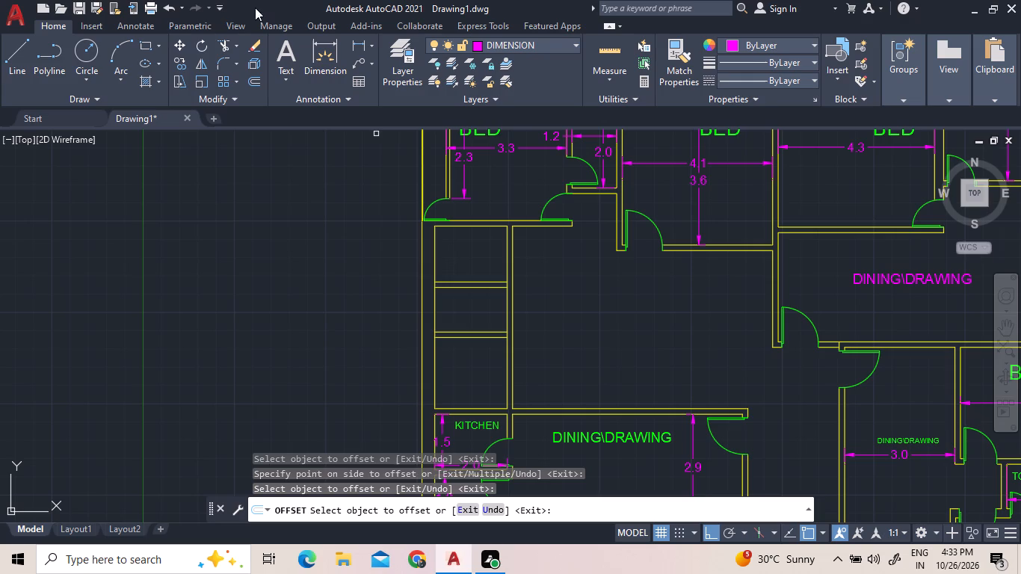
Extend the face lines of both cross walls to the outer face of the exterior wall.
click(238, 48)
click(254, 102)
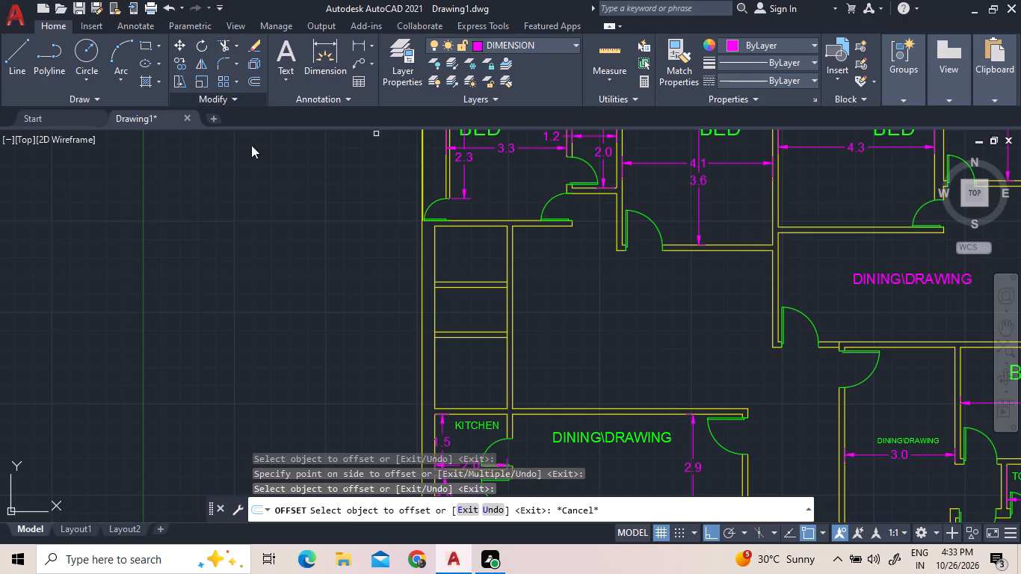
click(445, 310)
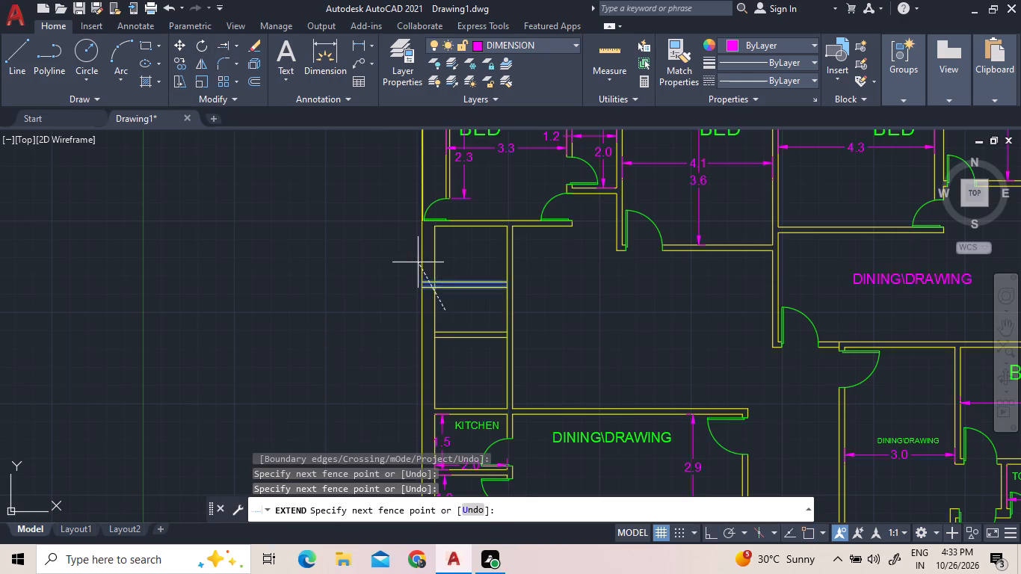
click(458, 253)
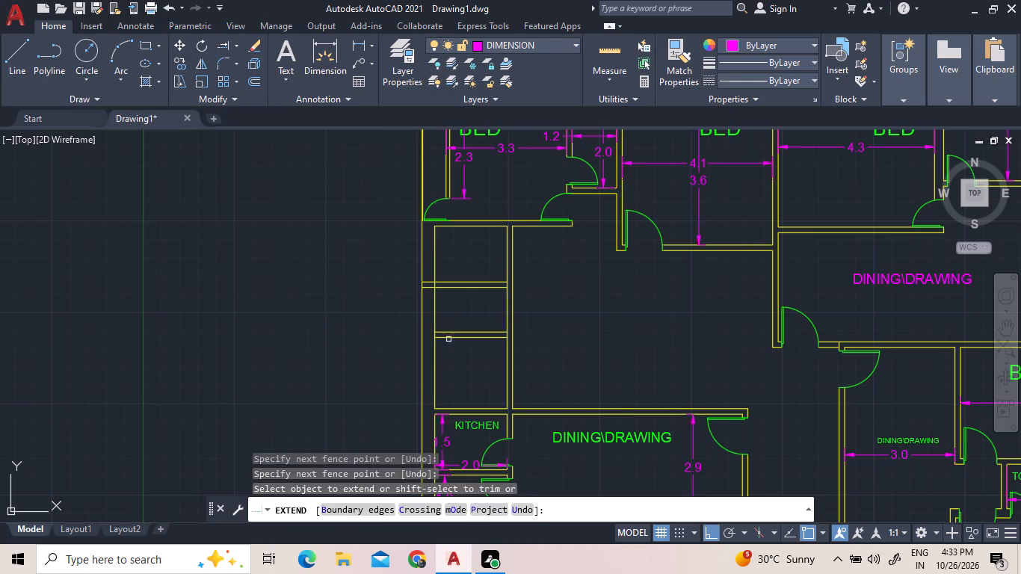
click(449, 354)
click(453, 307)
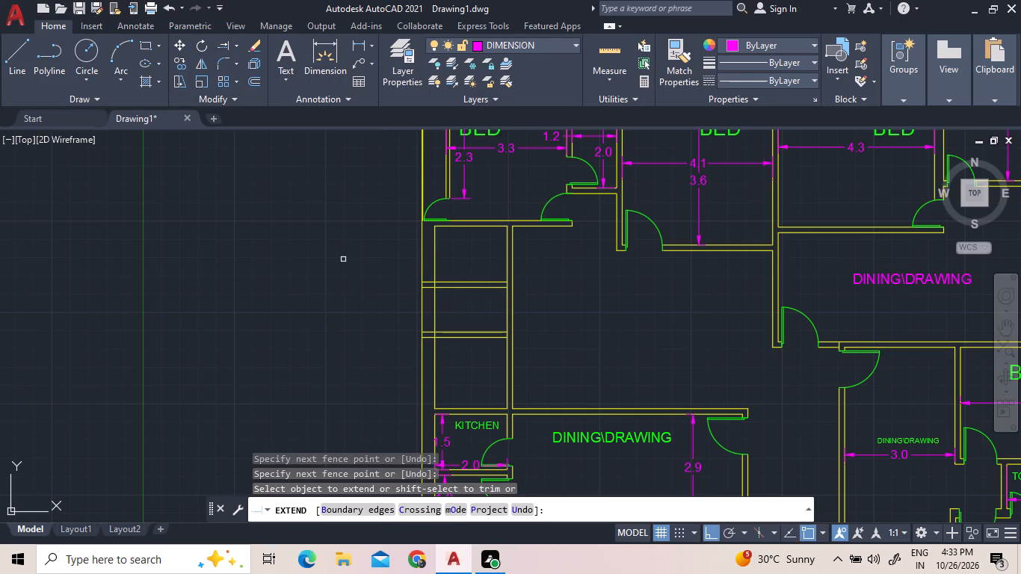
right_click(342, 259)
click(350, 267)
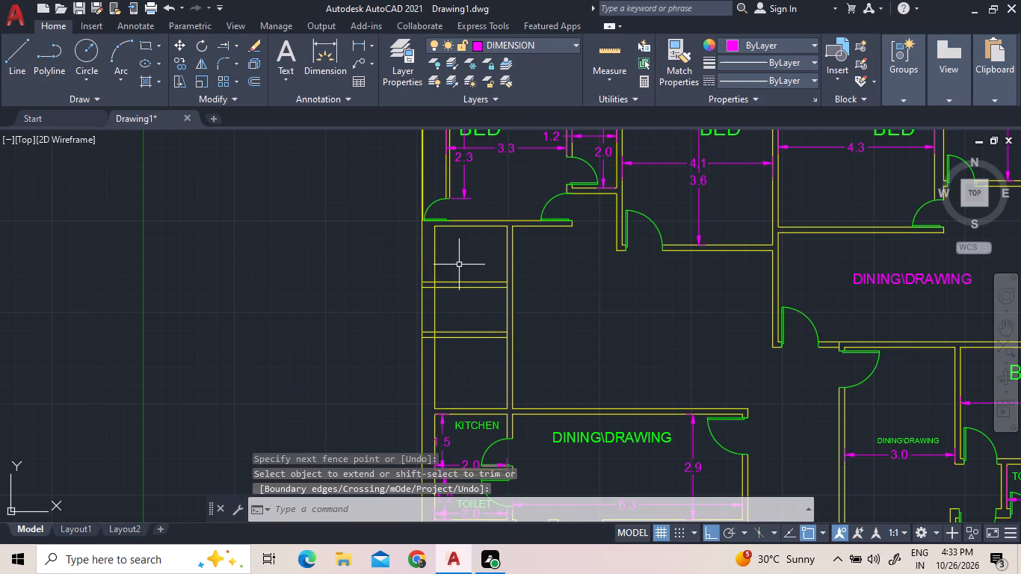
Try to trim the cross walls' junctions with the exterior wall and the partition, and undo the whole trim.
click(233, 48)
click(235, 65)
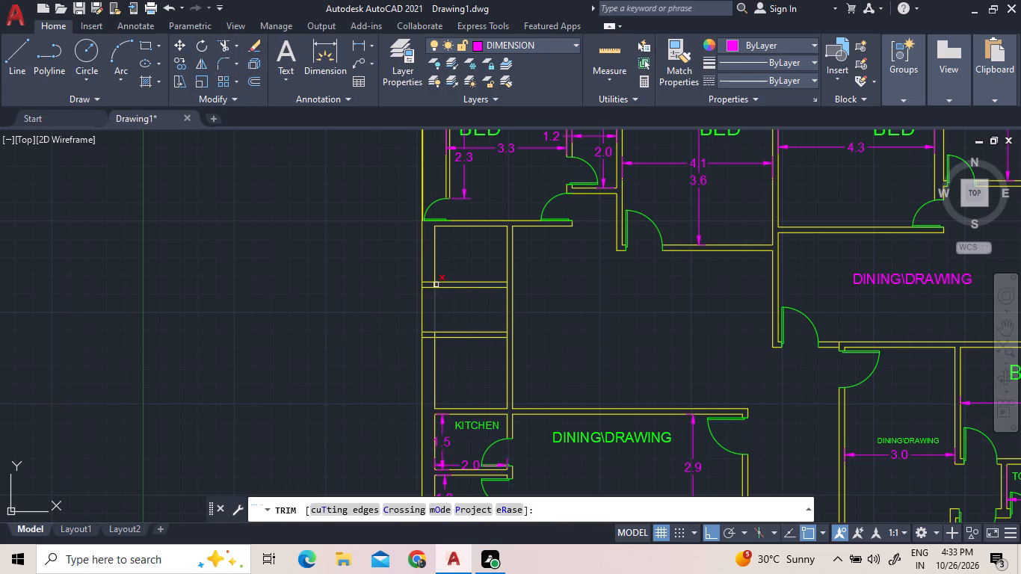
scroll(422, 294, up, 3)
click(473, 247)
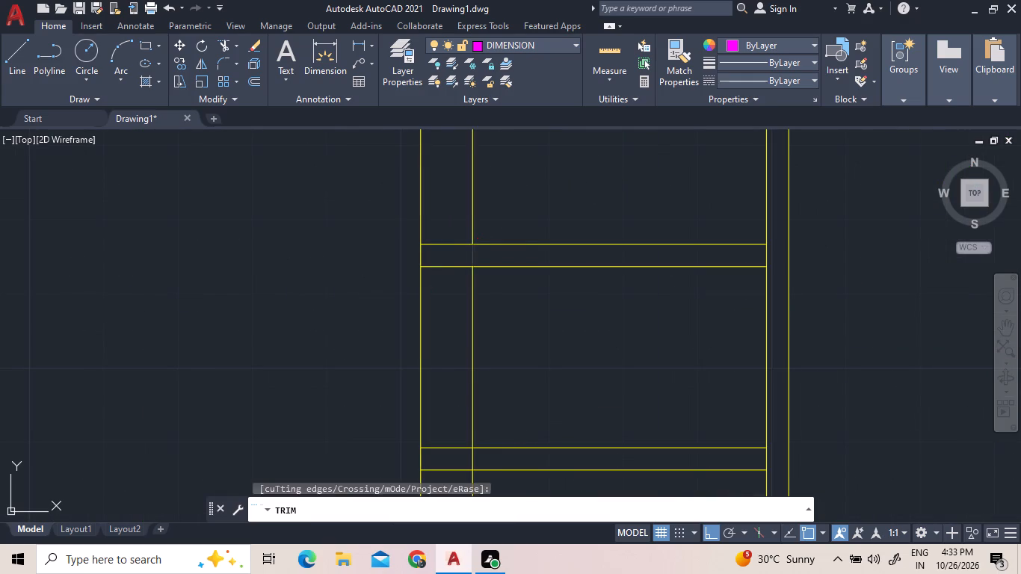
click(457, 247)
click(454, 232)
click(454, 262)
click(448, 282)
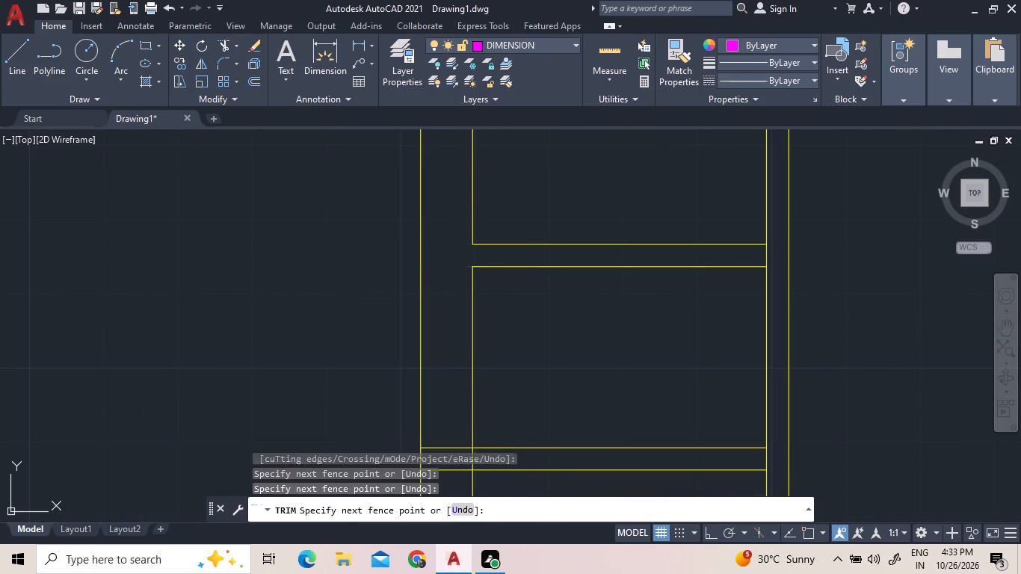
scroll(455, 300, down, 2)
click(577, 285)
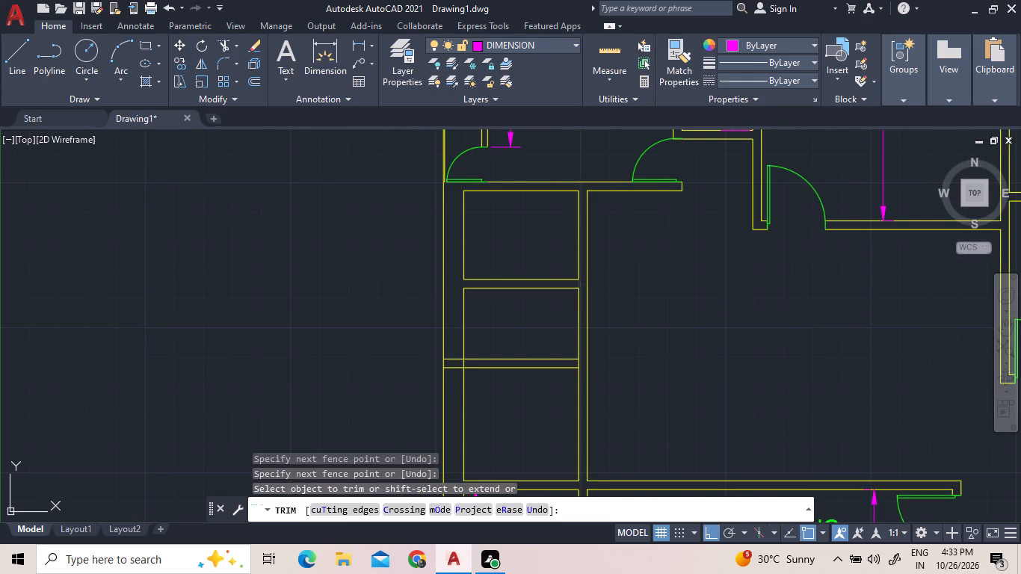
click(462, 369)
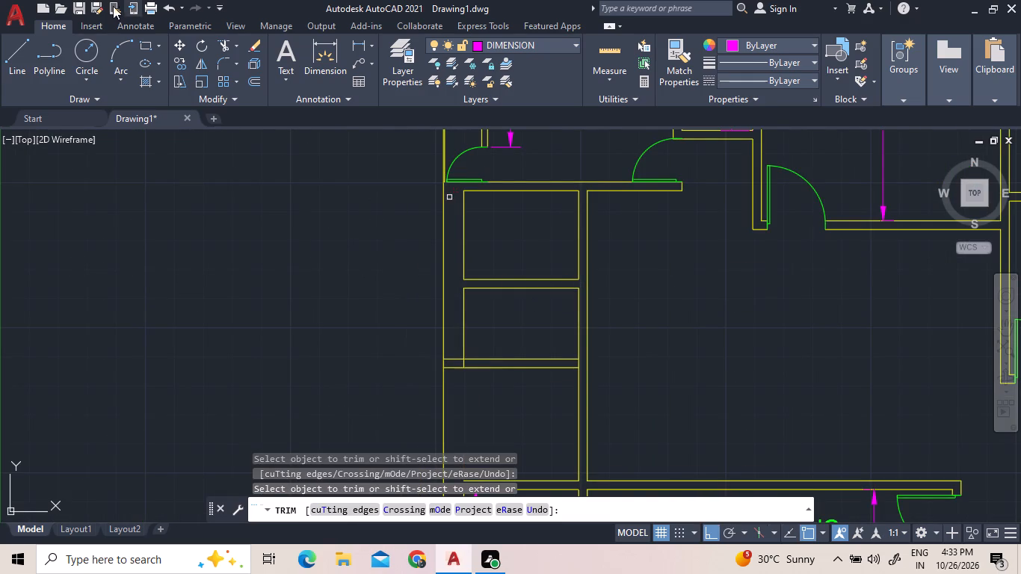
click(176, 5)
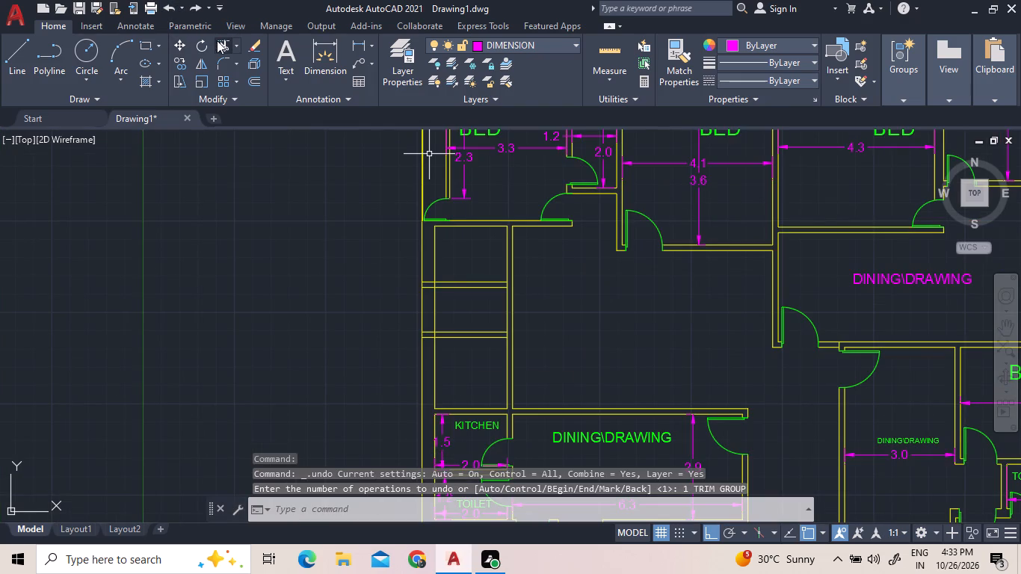
Trim the upper cross wall's line ends inside the exterior wall, and open its junctions with the exterior wall and the partition.
click(218, 46)
click(430, 292)
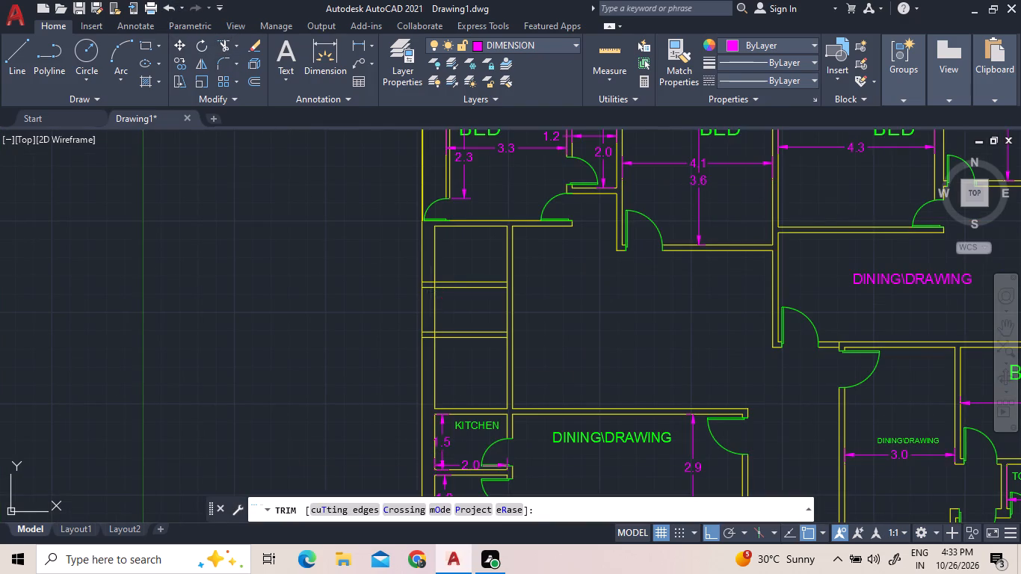
click(430, 272)
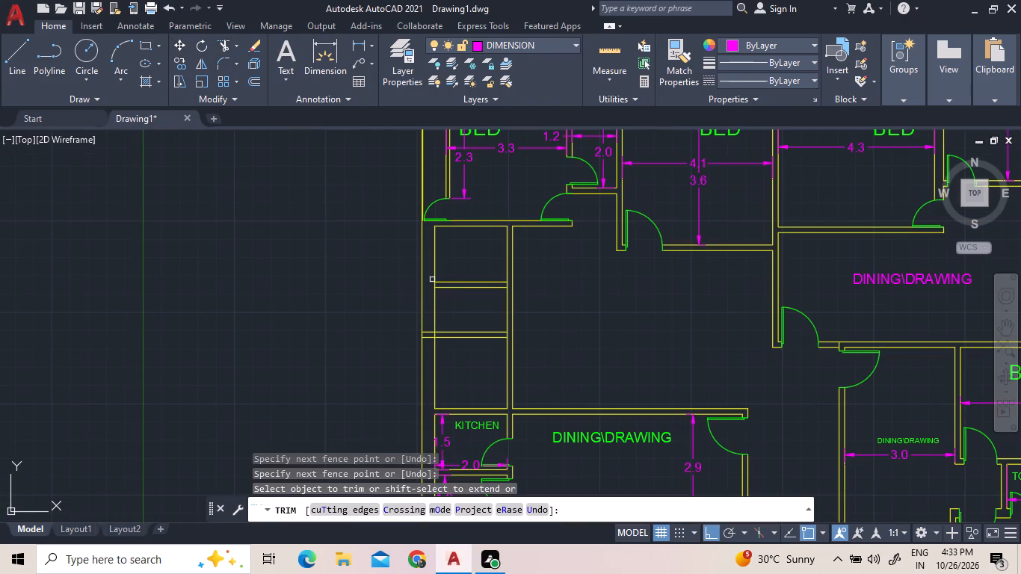
scroll(499, 283, up, 3)
click(531, 291)
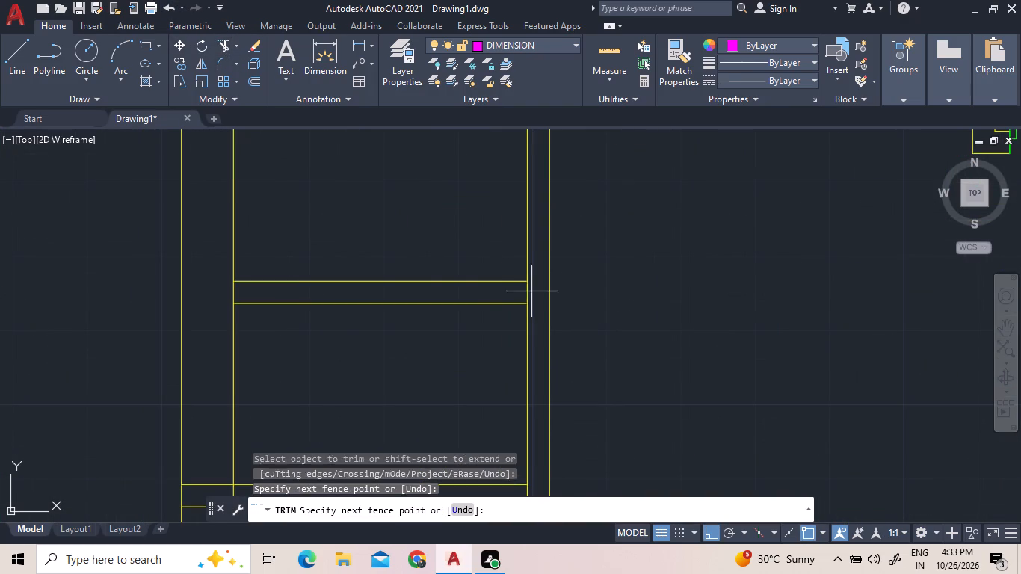
click(208, 288)
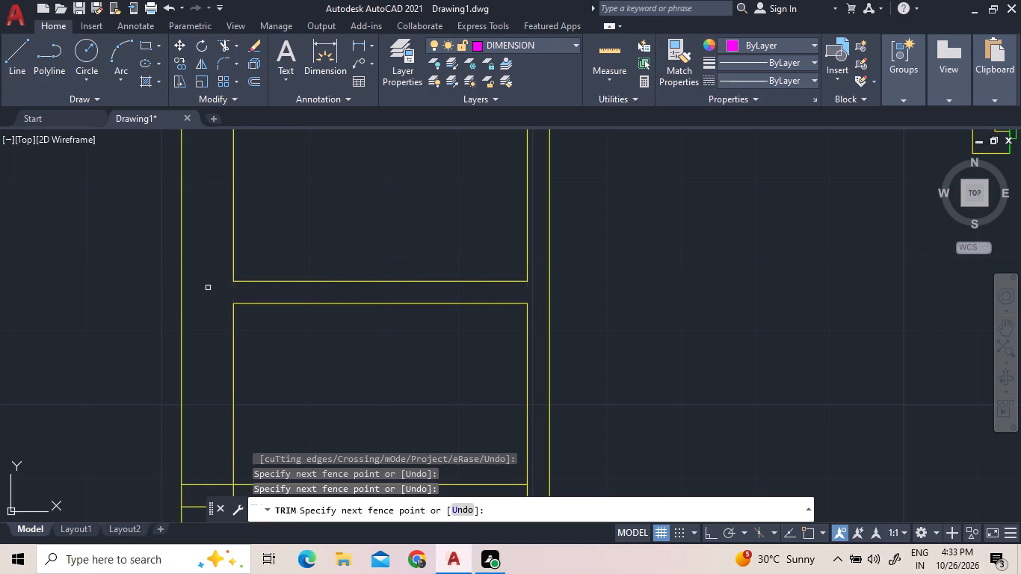
Trim the lower cross wall's line ends inside the exterior wall, and open its junctions with the exterior wall and the partition.
scroll(488, 358, down, 4)
scroll(447, 388, up, 3)
click(447, 389)
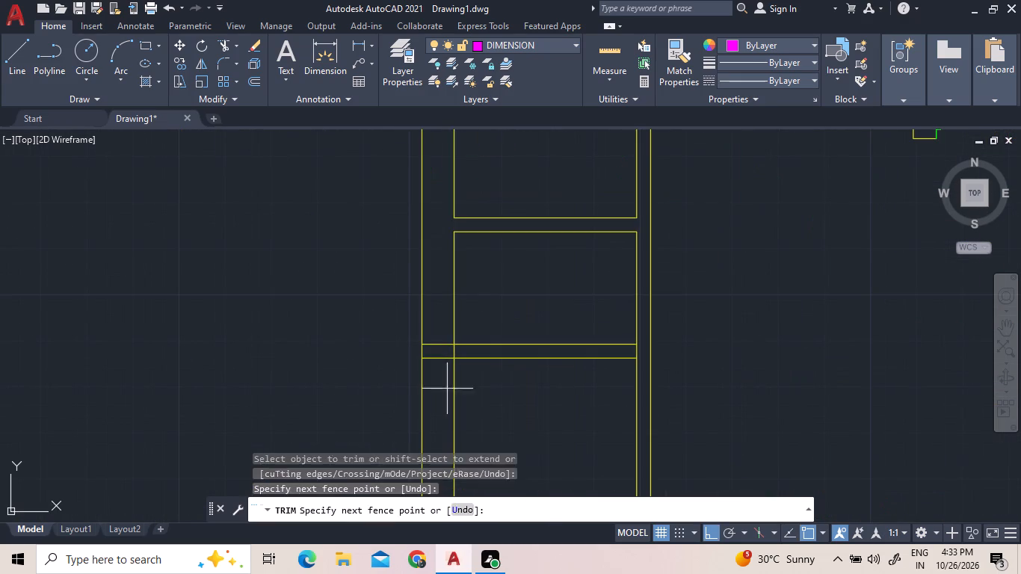
click(442, 321)
click(640, 355)
click(435, 353)
scroll(603, 373, down, 4)
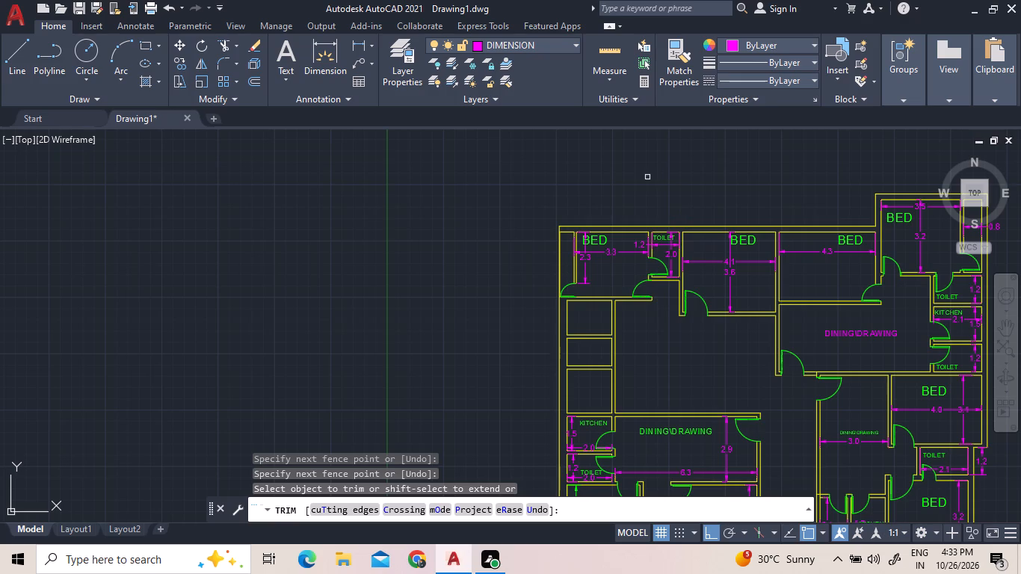
right_click(655, 182)
click(671, 191)
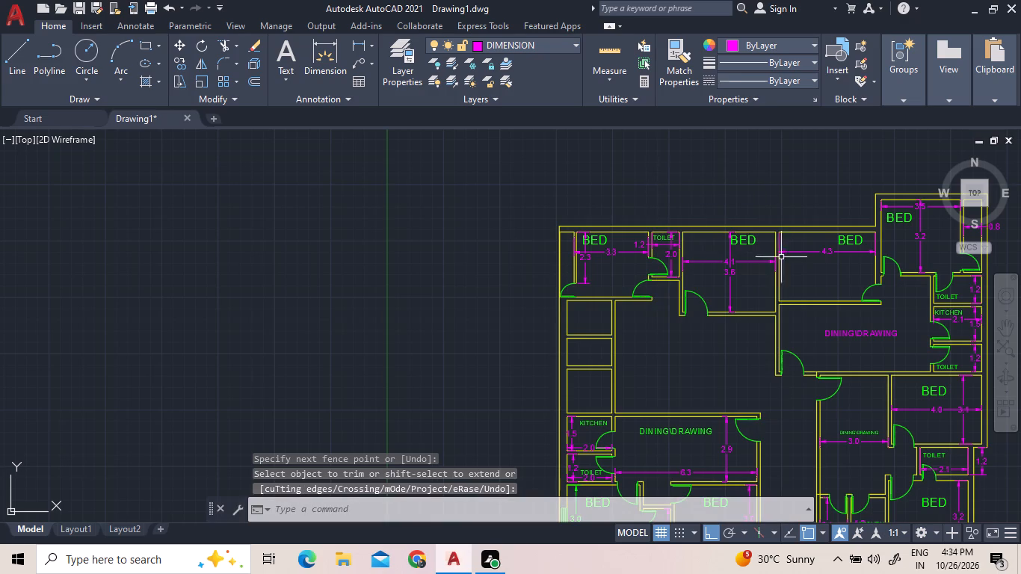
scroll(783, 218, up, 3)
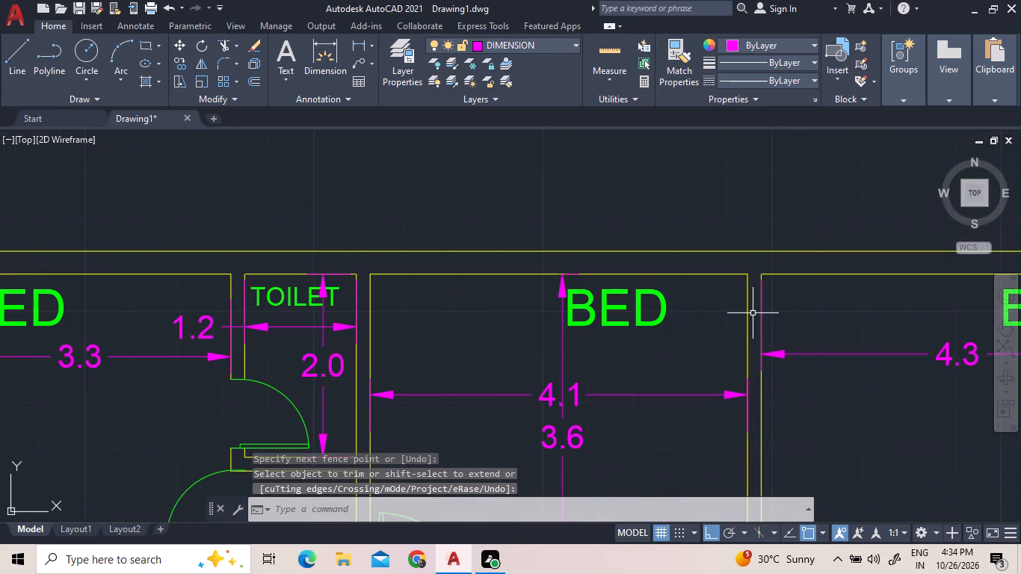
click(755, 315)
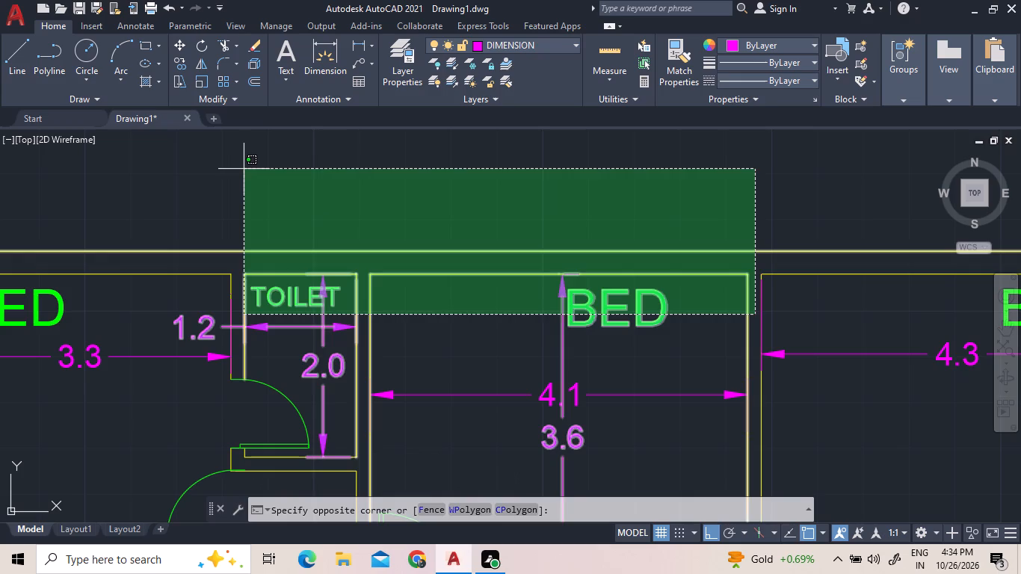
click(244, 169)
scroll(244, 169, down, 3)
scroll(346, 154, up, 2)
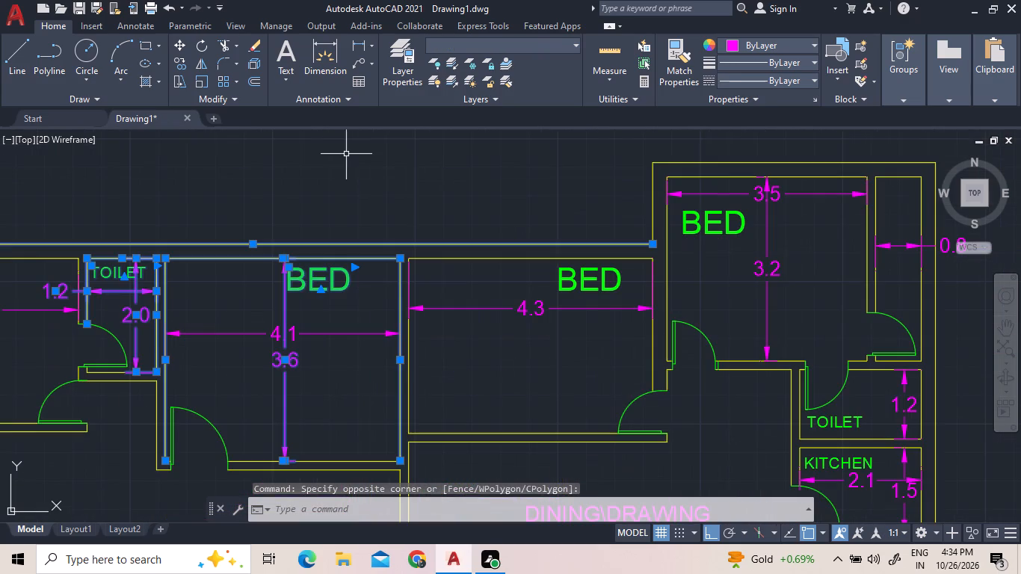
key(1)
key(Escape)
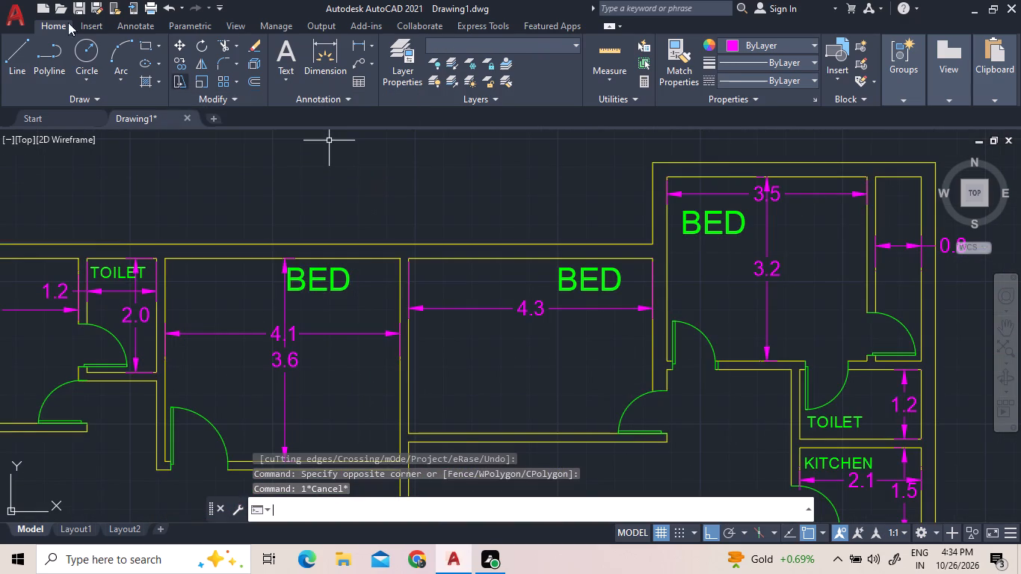
Extend the partition face line on the 4.1-wide bedroom's side up to the exterior wall's outer face.
click(235, 47)
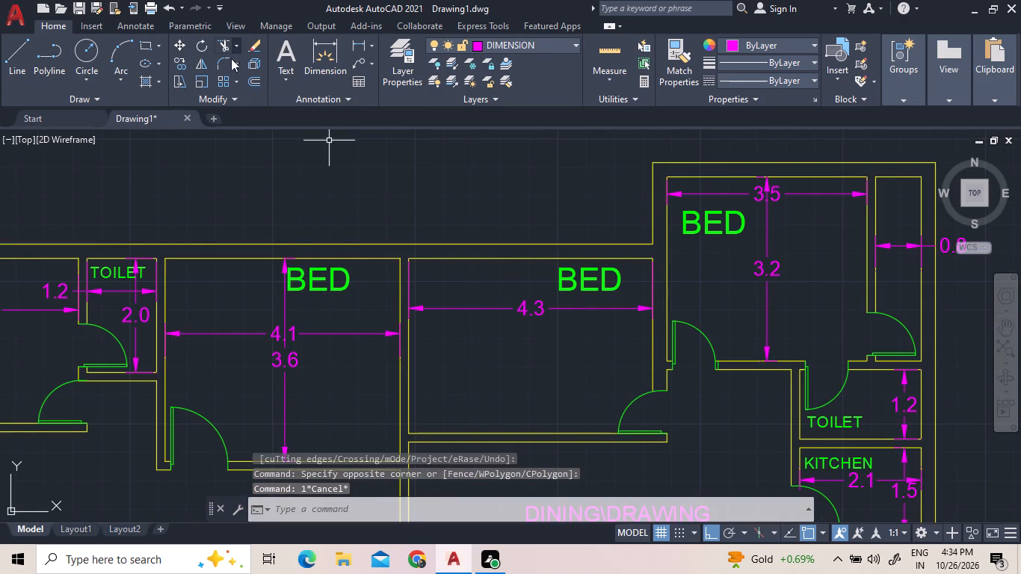
click(235, 49)
click(224, 90)
click(400, 282)
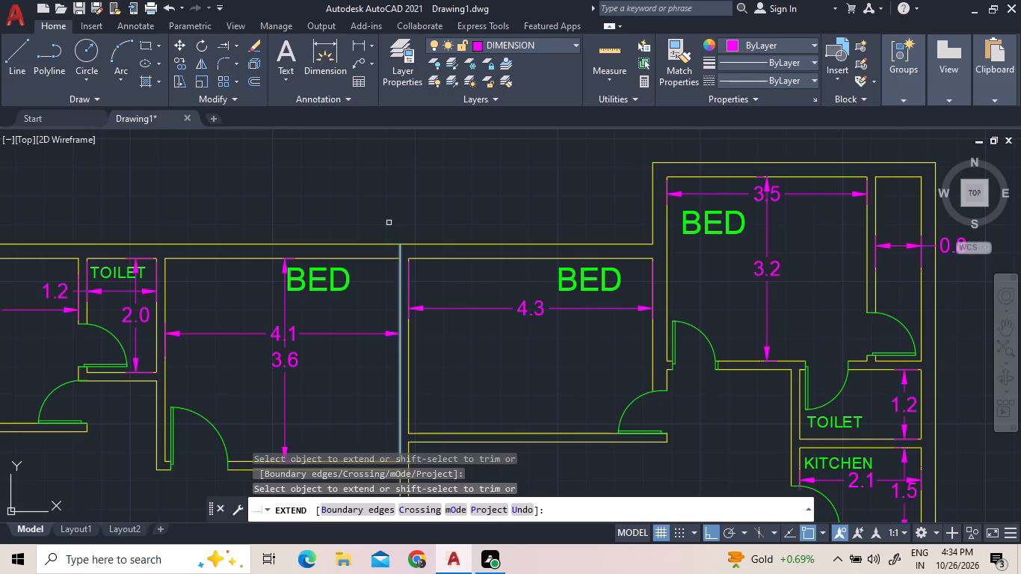
key(Escape)
click(387, 281)
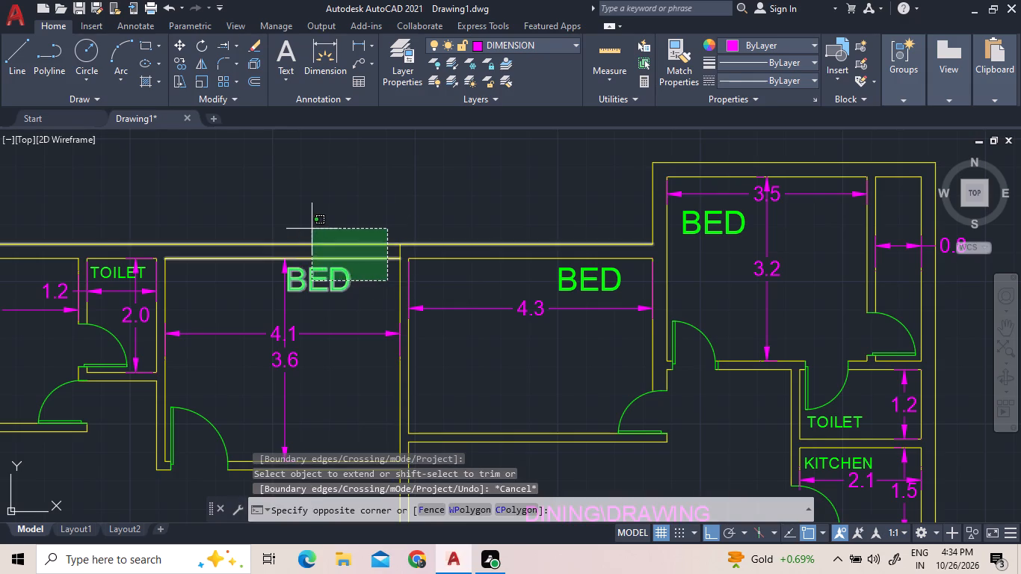
key(Escape)
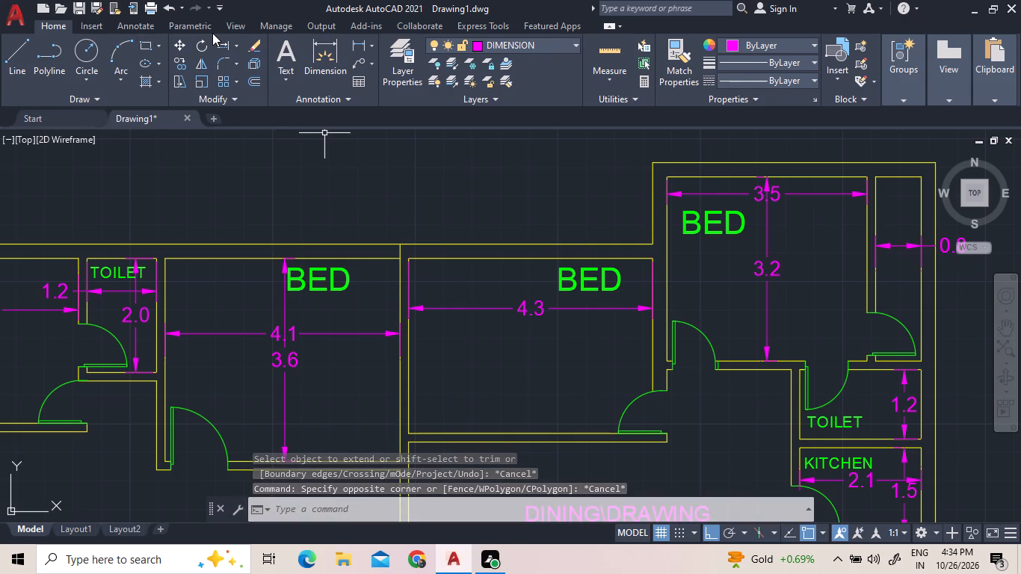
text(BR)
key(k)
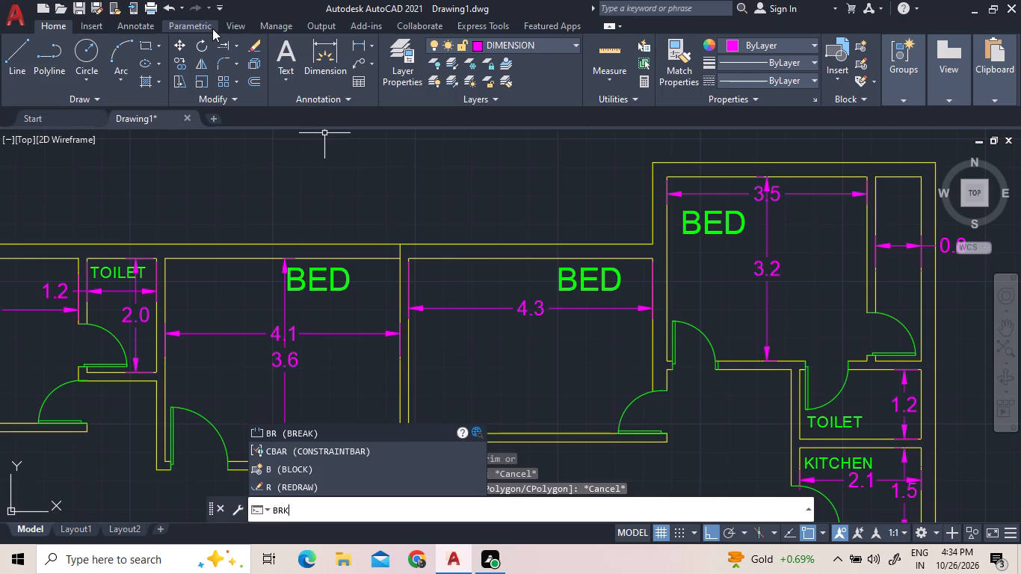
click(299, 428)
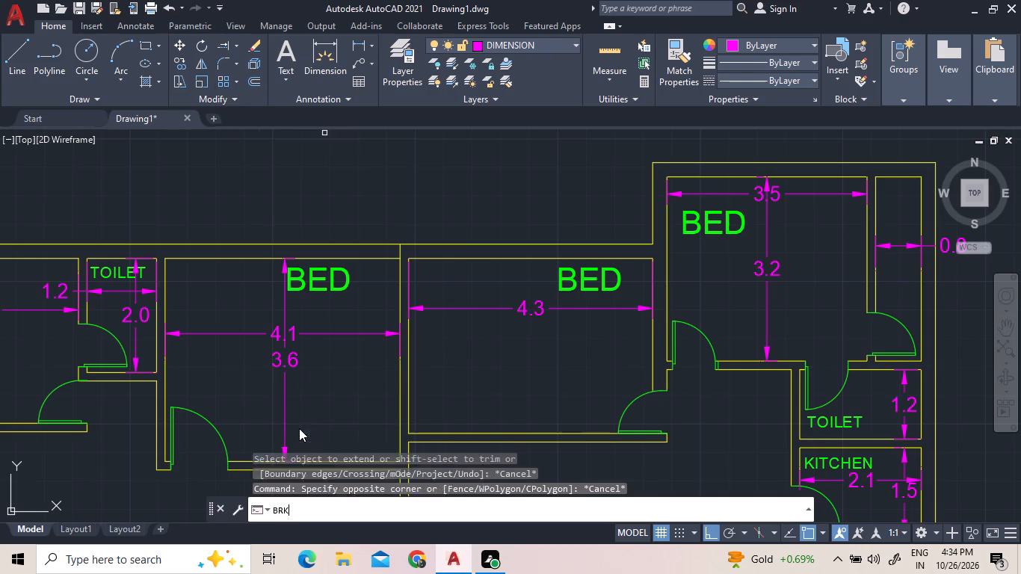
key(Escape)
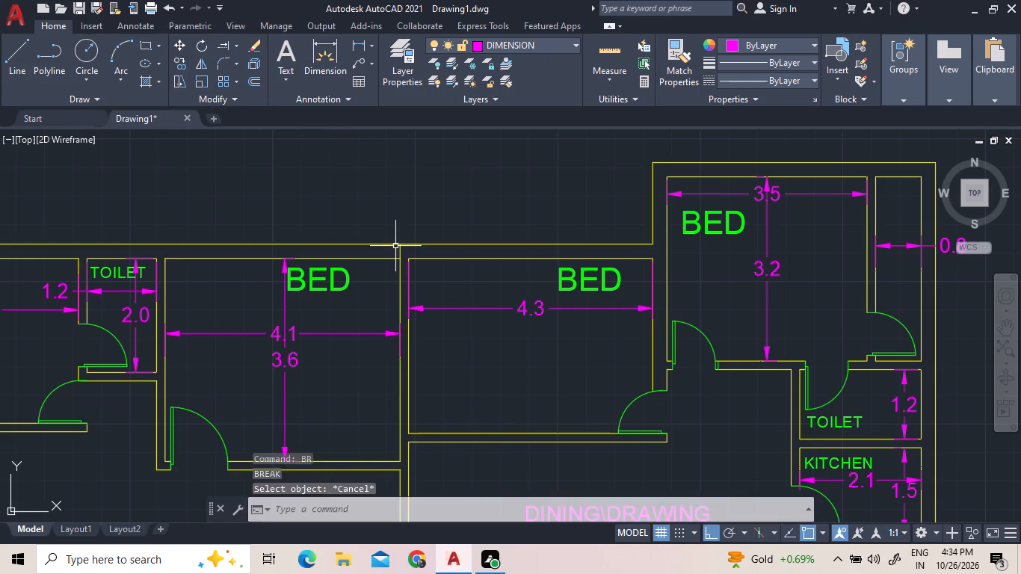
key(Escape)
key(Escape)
Break the exterior wall's outer face line at the point where the extended partition line meets it.
key(b)
key(r)
key(k)
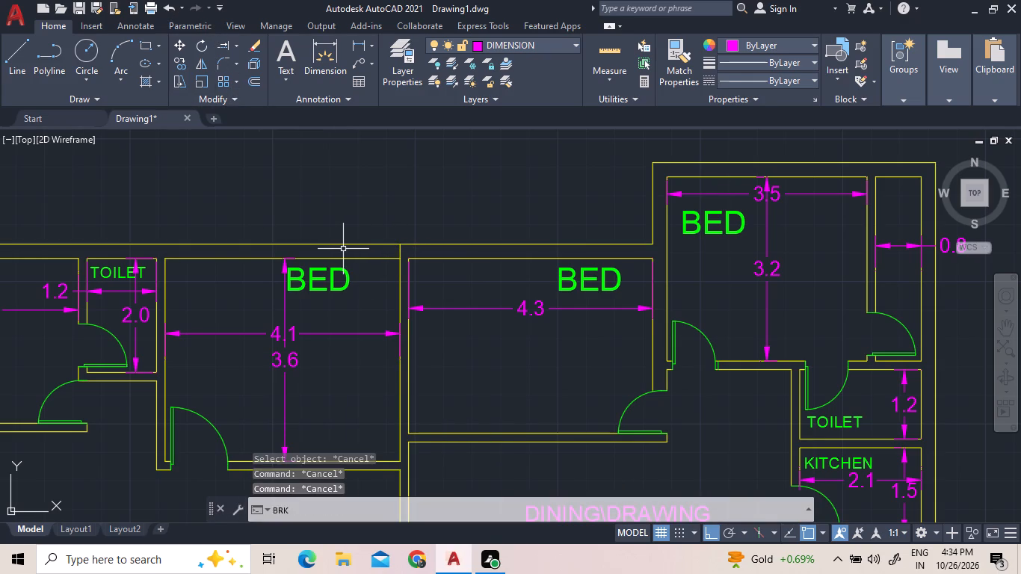
key(BackSpace)
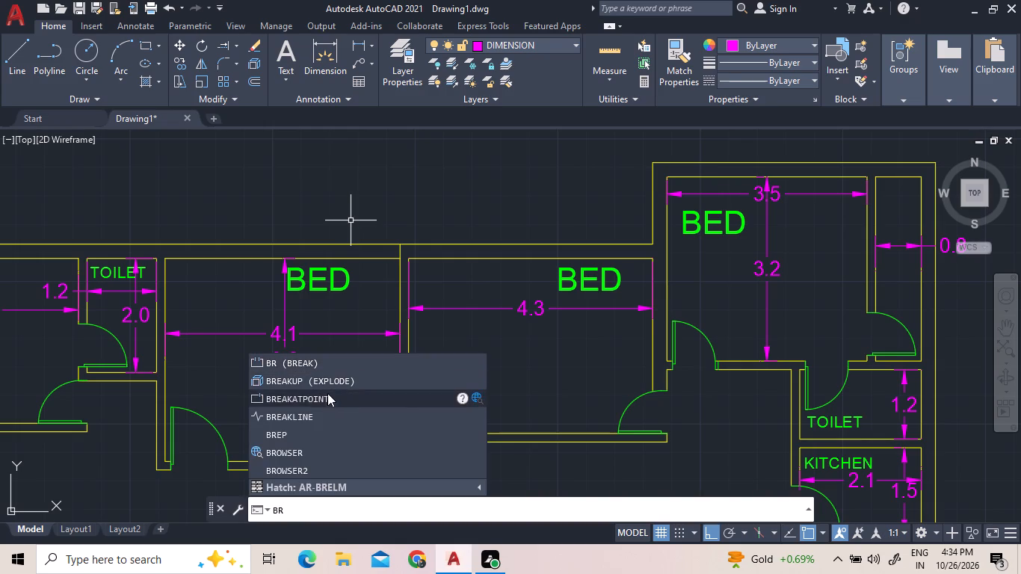
click(327, 399)
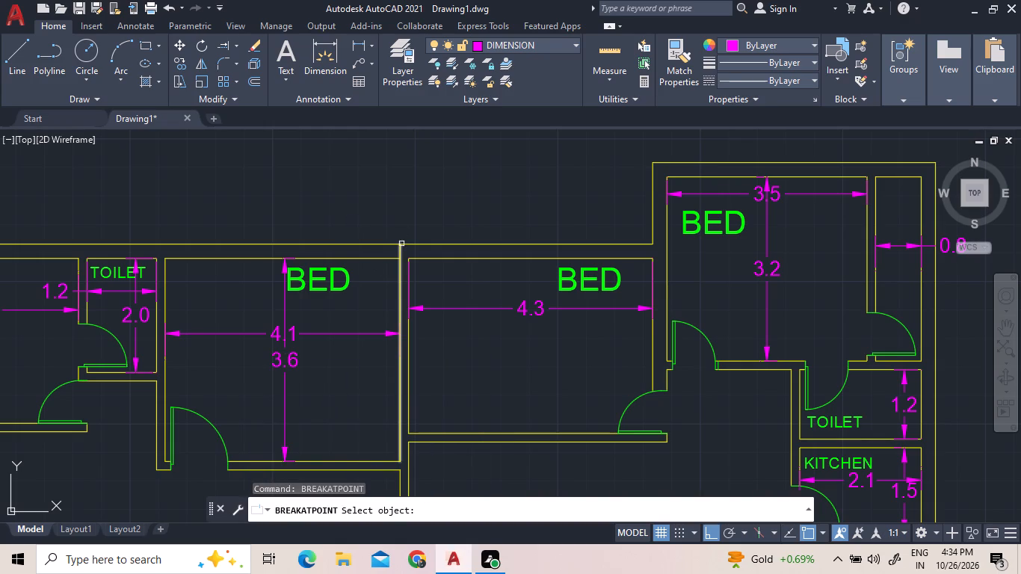
scroll(383, 262, up, 4)
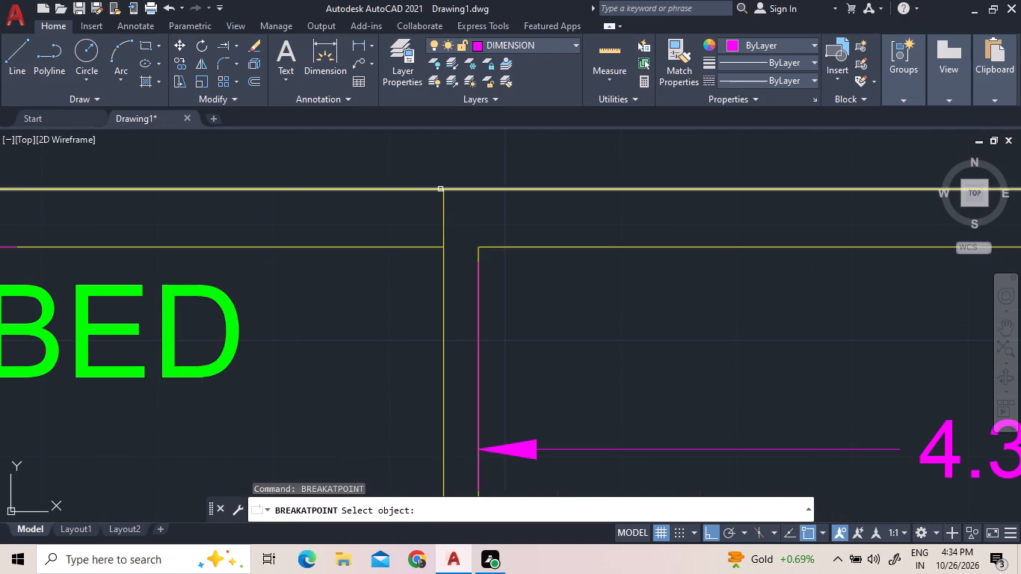
double_click(440, 189)
click(440, 189)
click(445, 191)
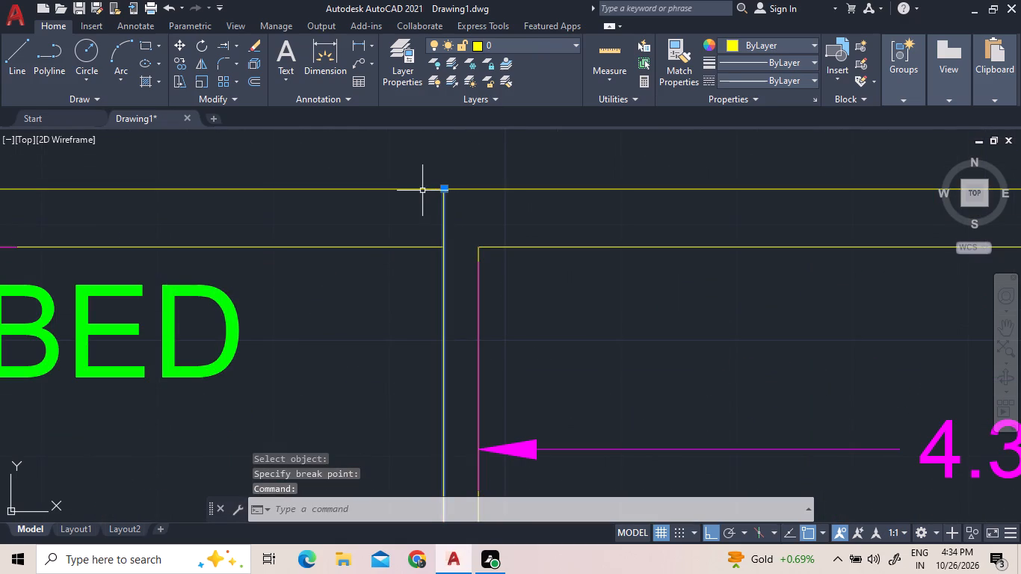
key(Escape)
Move the 4.1-wide bedroom and its adjoining toilet, with their walls, doors, labels and dimensions, 0.7 straight down into the plan.
drag(405, 303, 390, 301)
scroll(206, 173, down, 5)
click(78, 159)
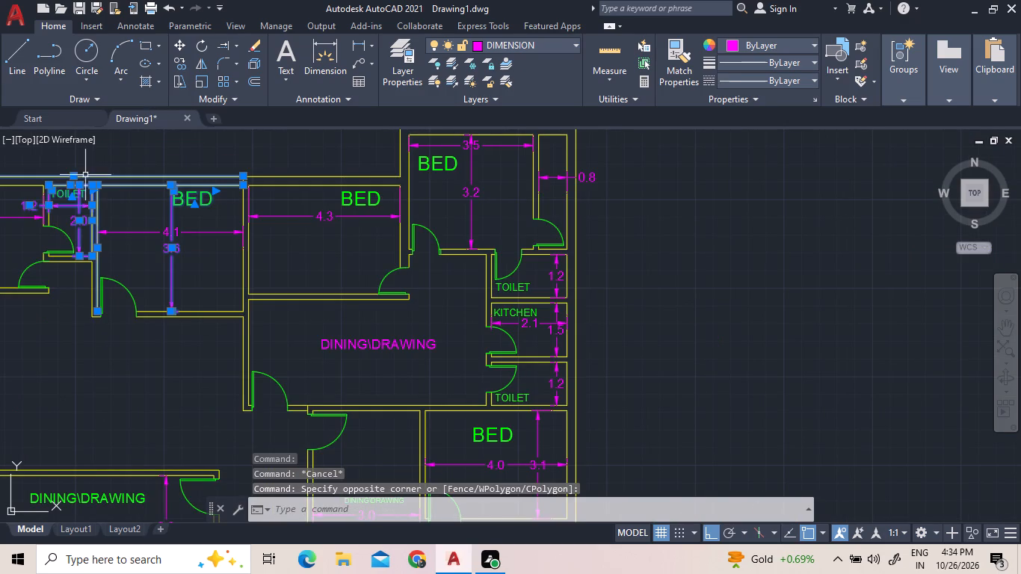
click(217, 333)
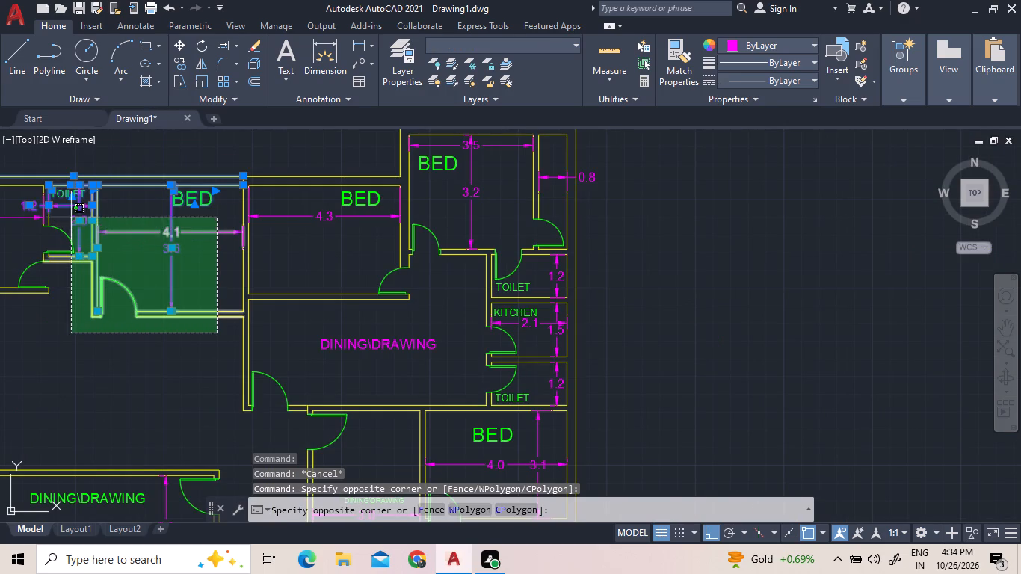
click(64, 212)
scroll(52, 206, up, 2)
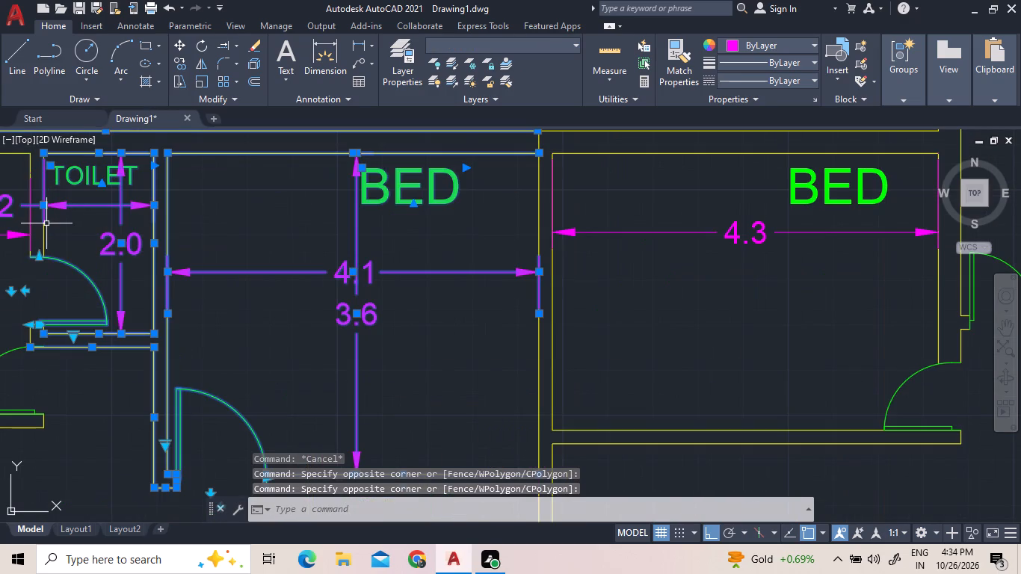
click(47, 223)
click(36, 221)
scroll(96, 247, down, 2)
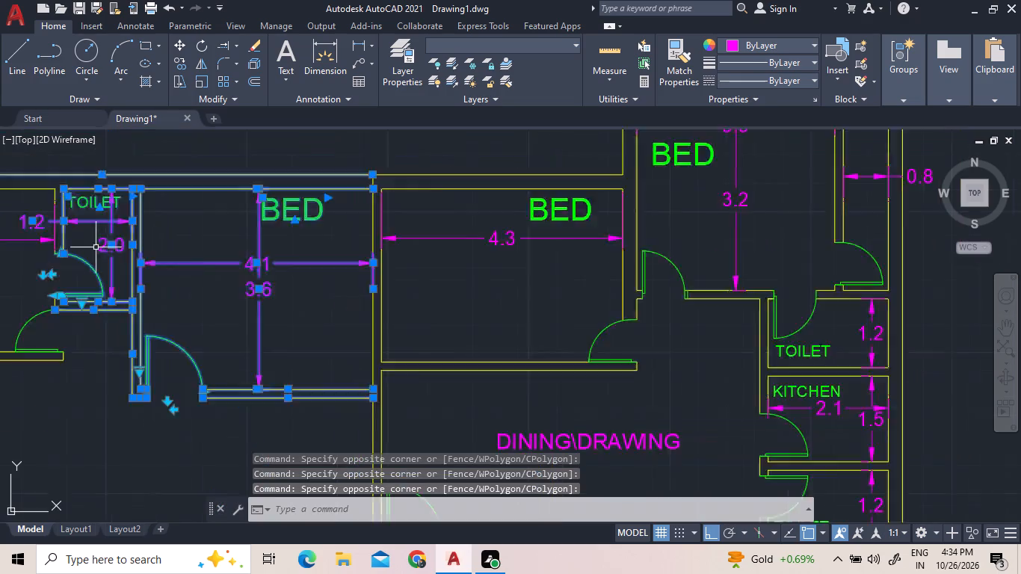
scroll(96, 247, down, 1)
scroll(194, 274, up, 2)
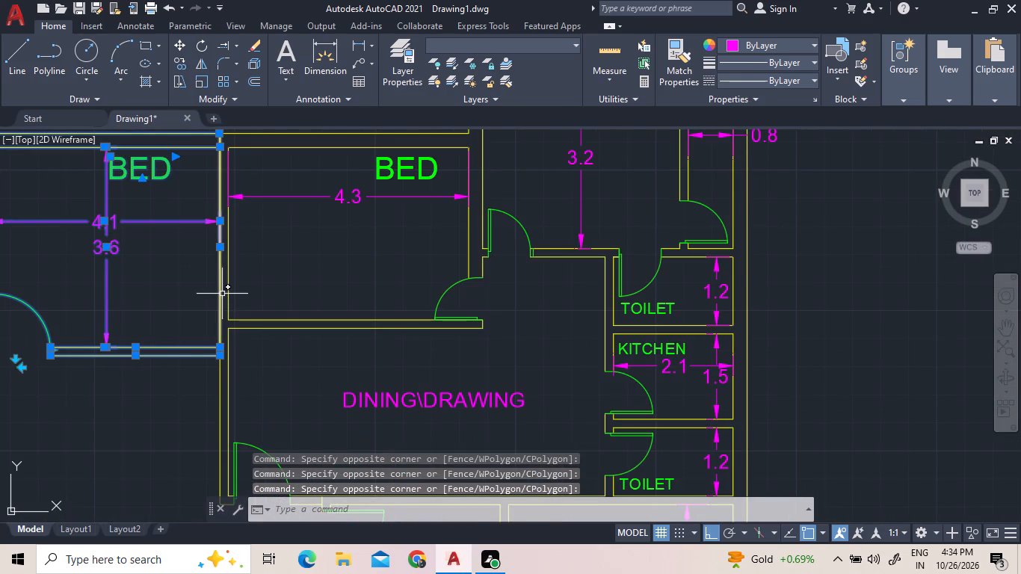
click(224, 294)
click(188, 244)
scroll(202, 170, down, 3)
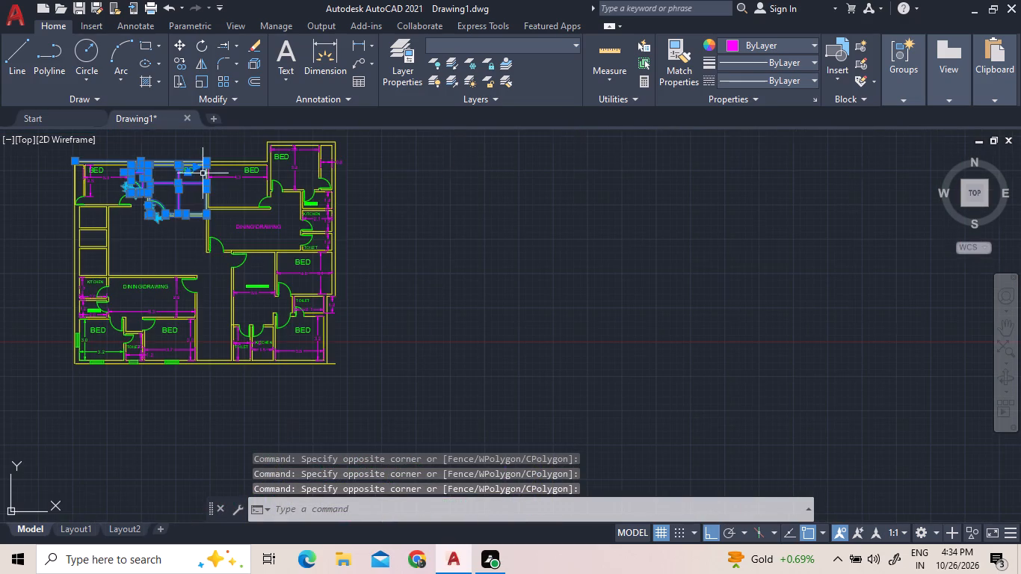
scroll(179, 210, up, 3)
scroll(323, 322, down, 4)
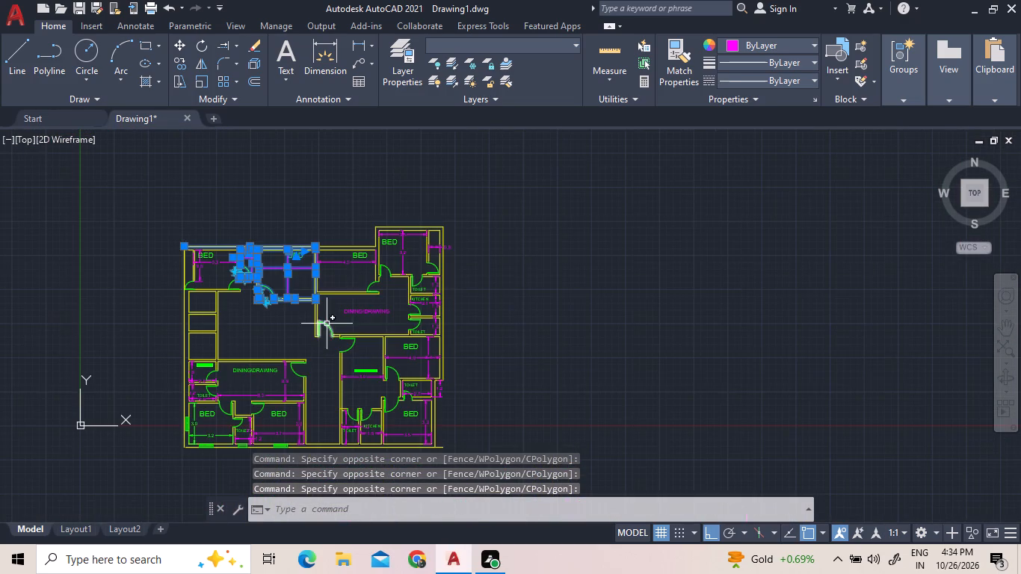
scroll(206, 251, up, 3)
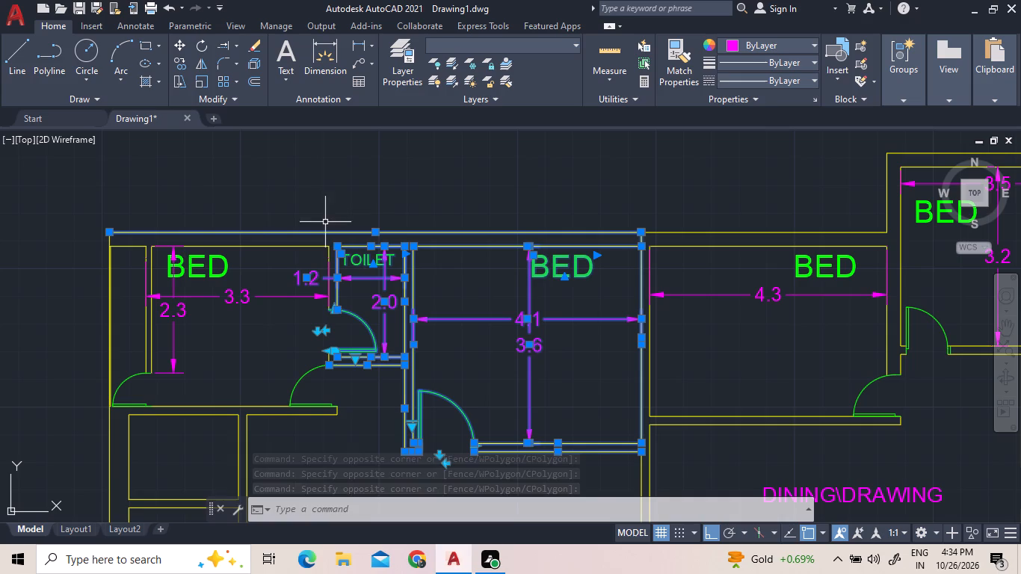
right_click(351, 197)
click(437, 306)
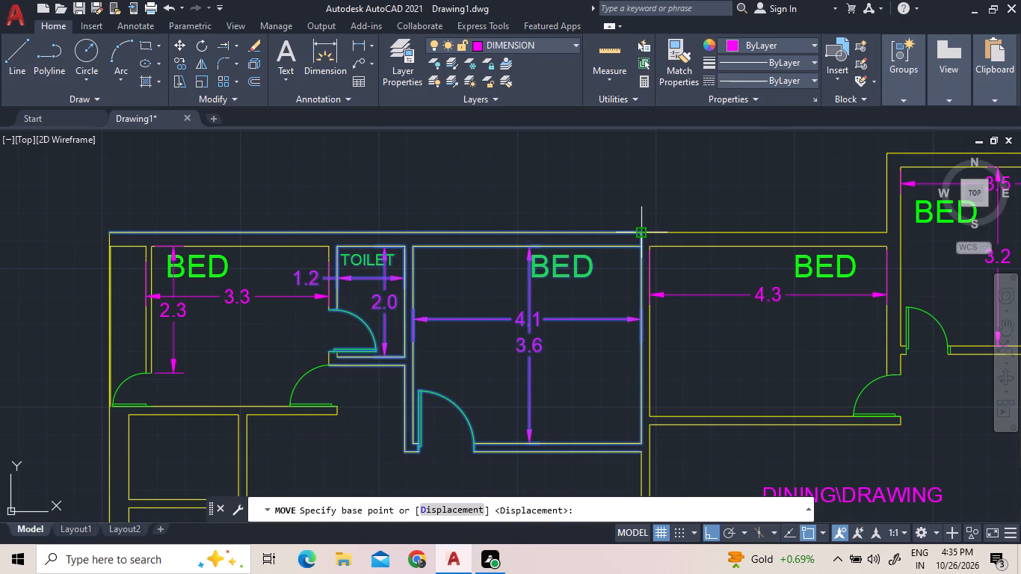
click(641, 232)
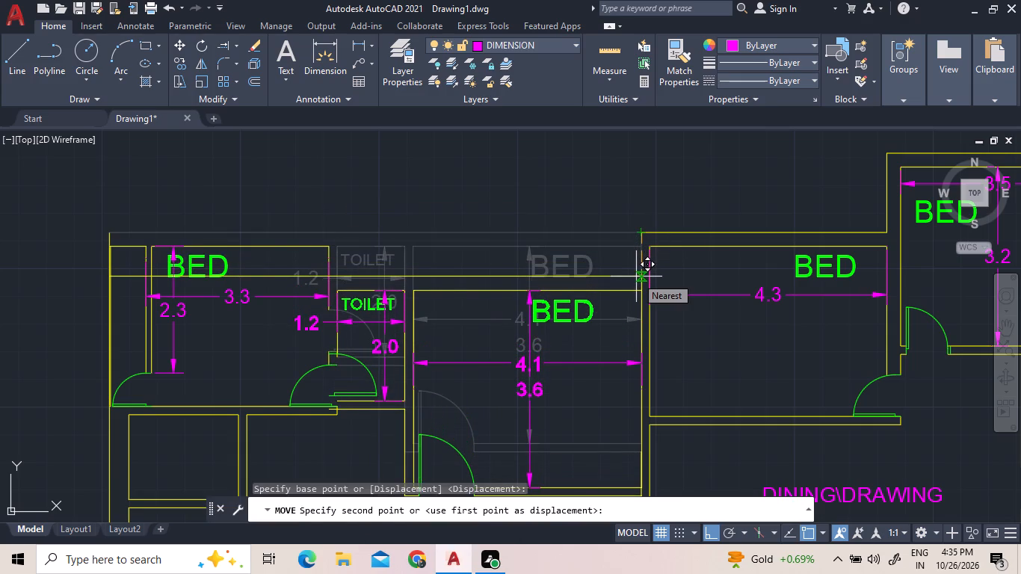
text(0.7)
key(Return)
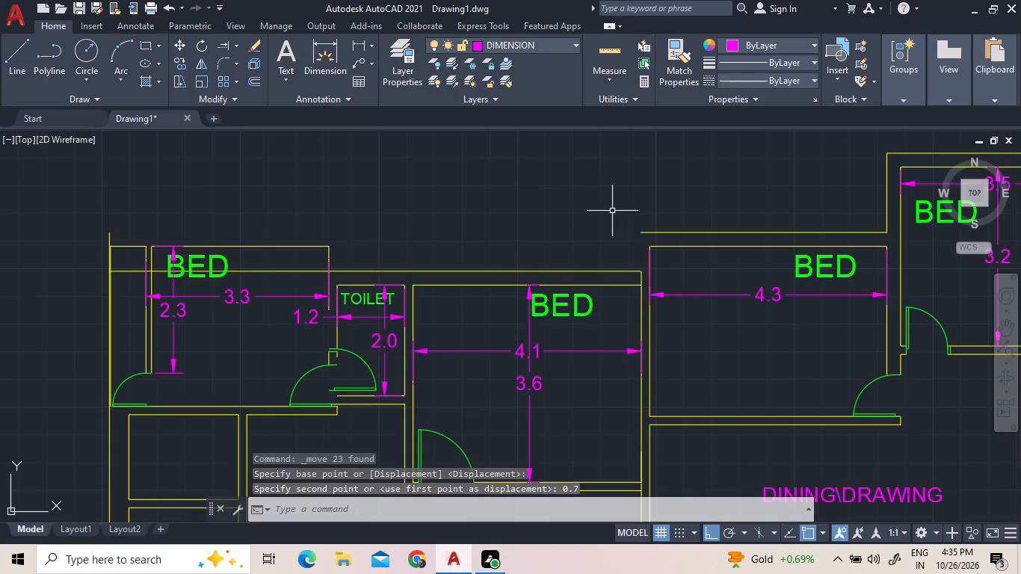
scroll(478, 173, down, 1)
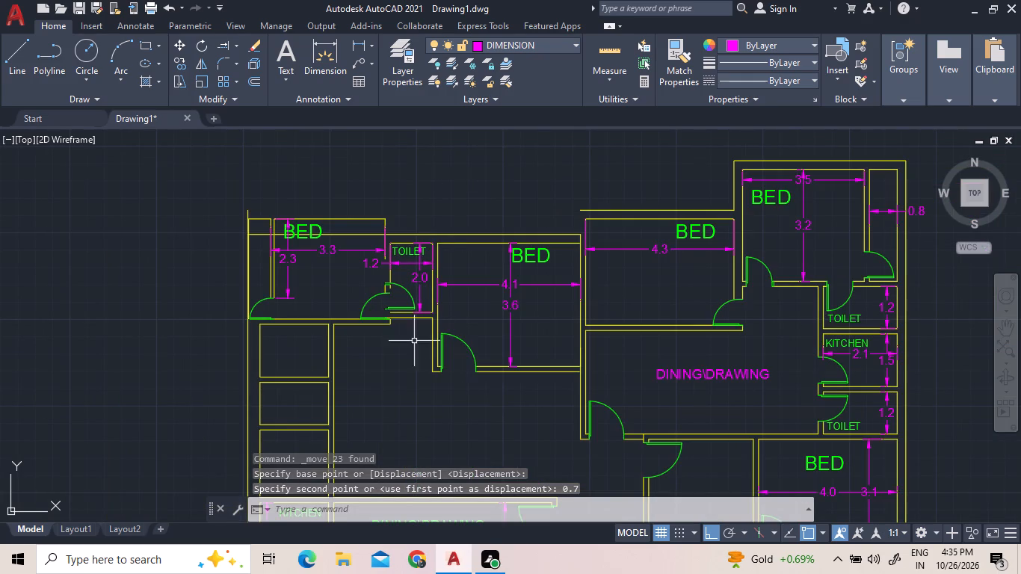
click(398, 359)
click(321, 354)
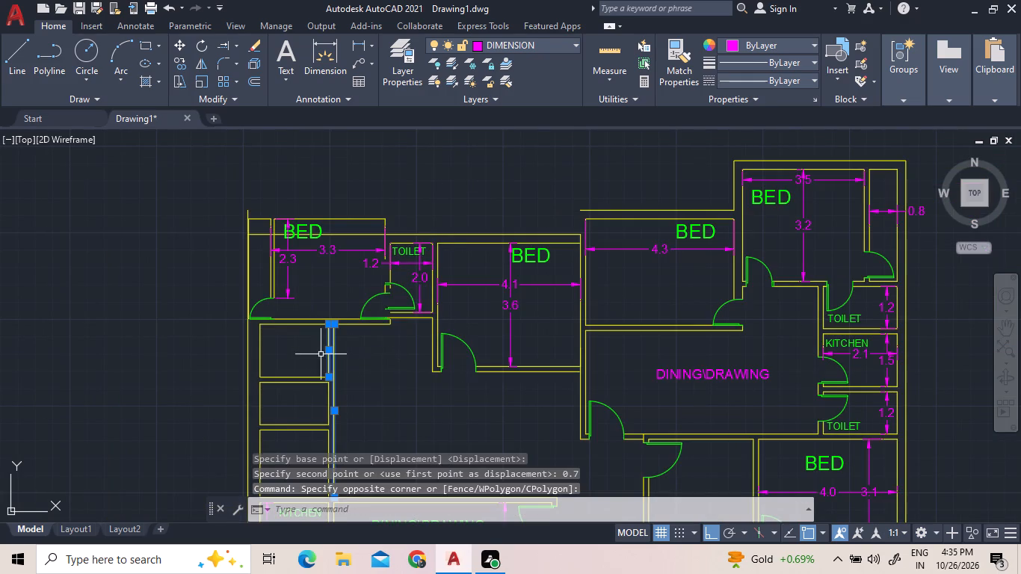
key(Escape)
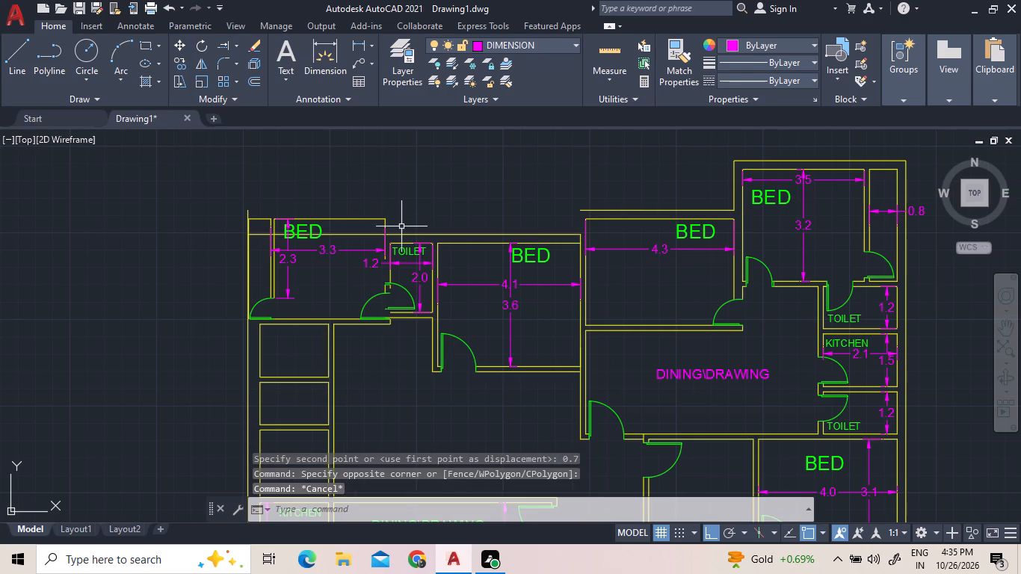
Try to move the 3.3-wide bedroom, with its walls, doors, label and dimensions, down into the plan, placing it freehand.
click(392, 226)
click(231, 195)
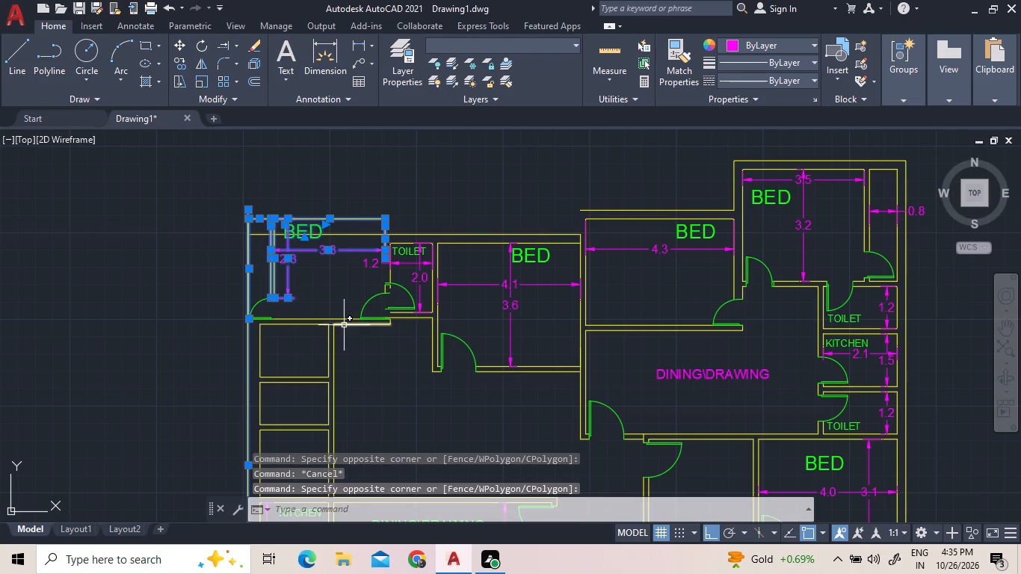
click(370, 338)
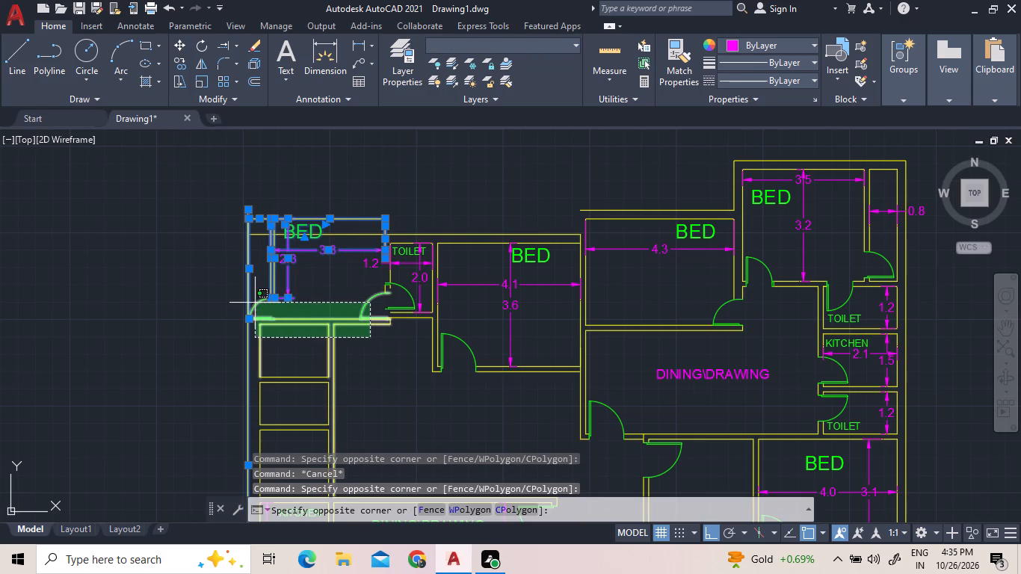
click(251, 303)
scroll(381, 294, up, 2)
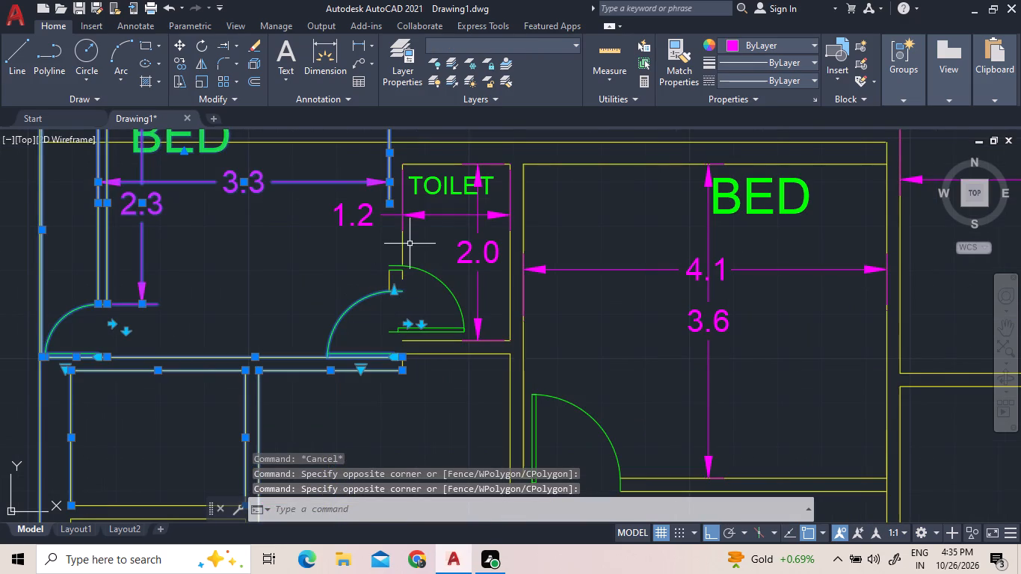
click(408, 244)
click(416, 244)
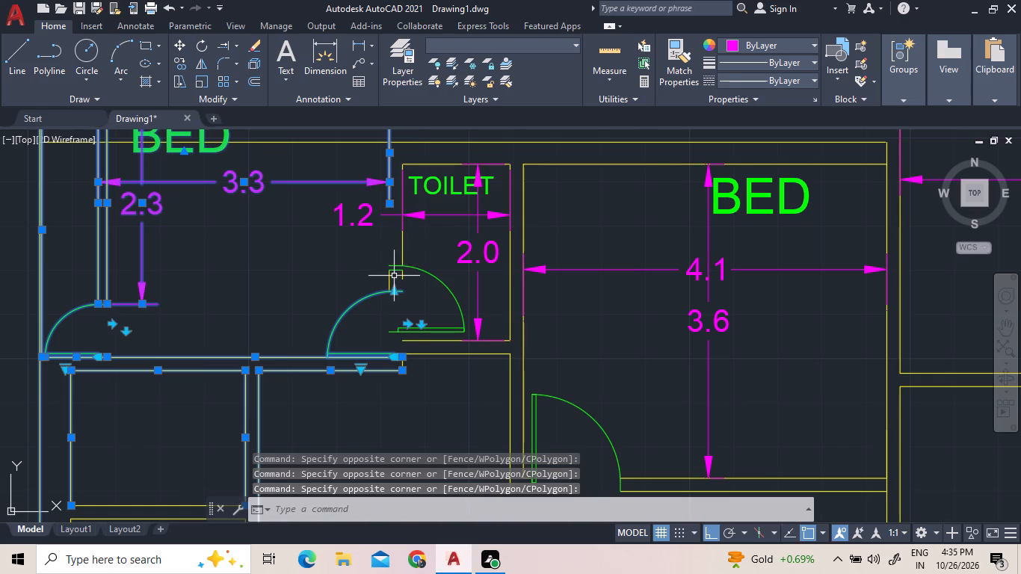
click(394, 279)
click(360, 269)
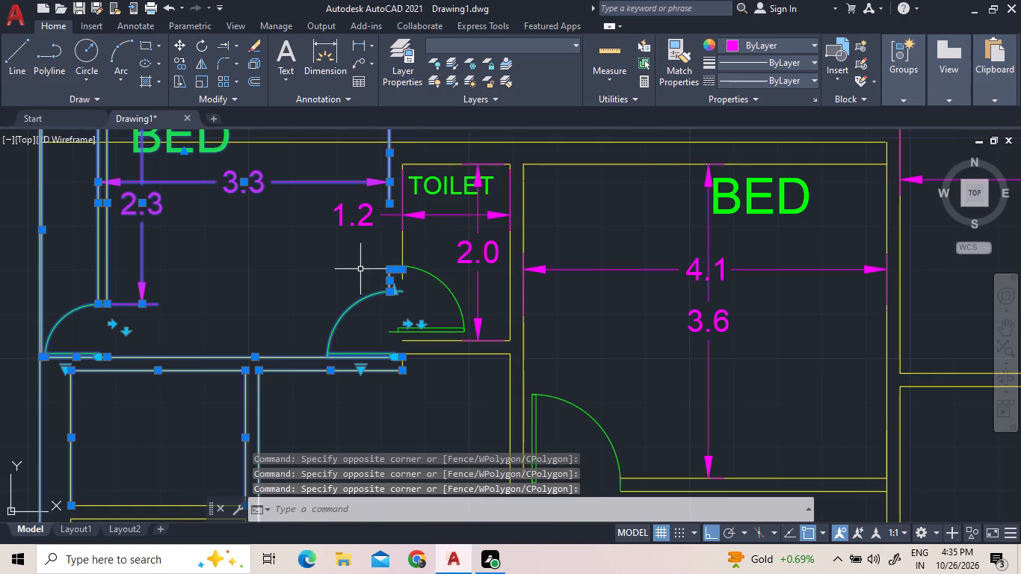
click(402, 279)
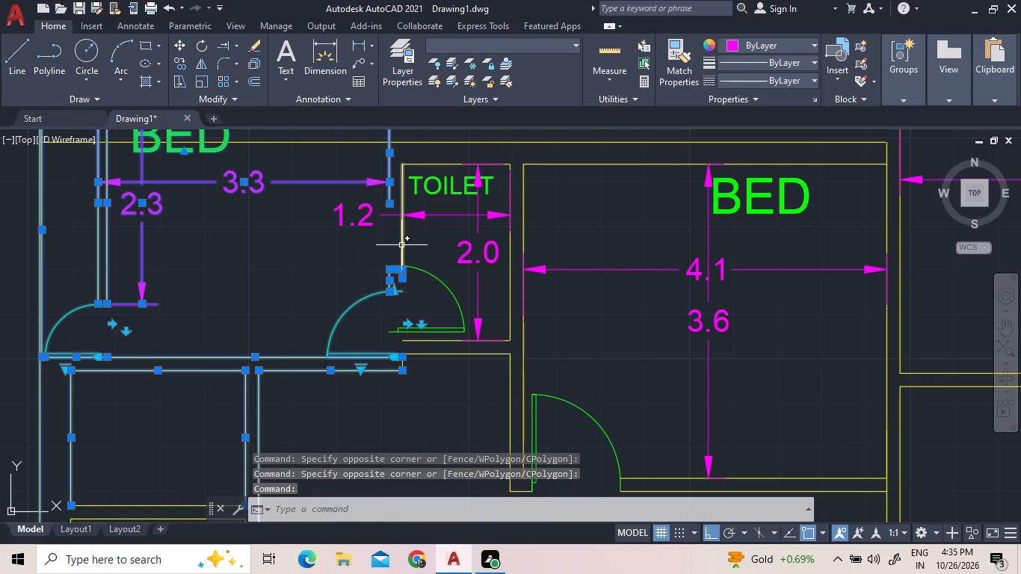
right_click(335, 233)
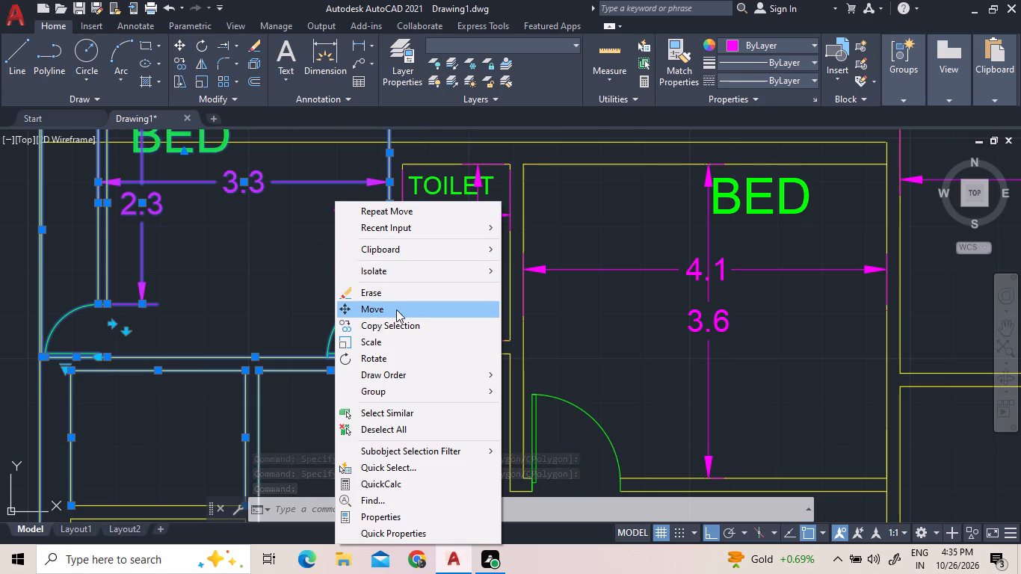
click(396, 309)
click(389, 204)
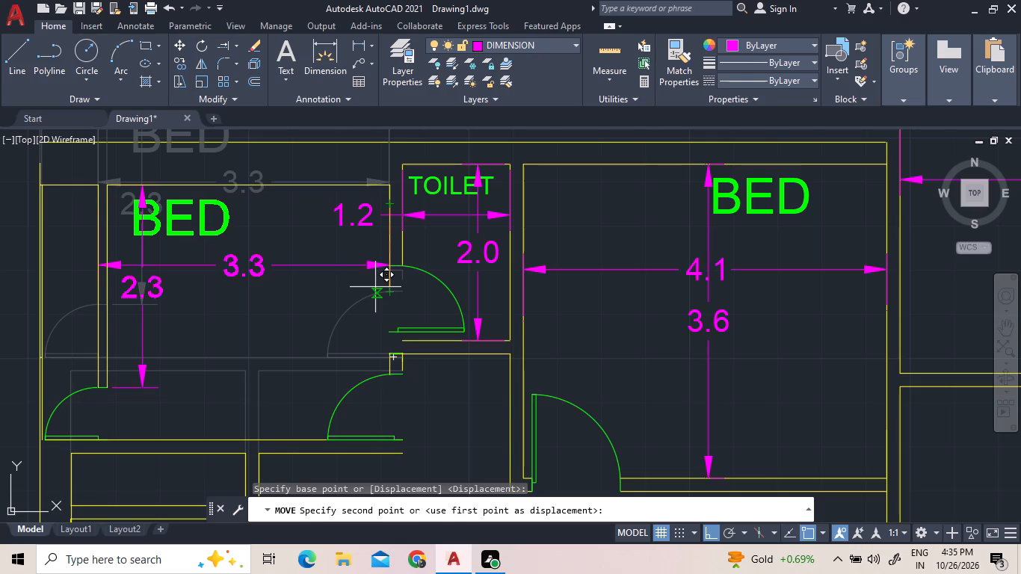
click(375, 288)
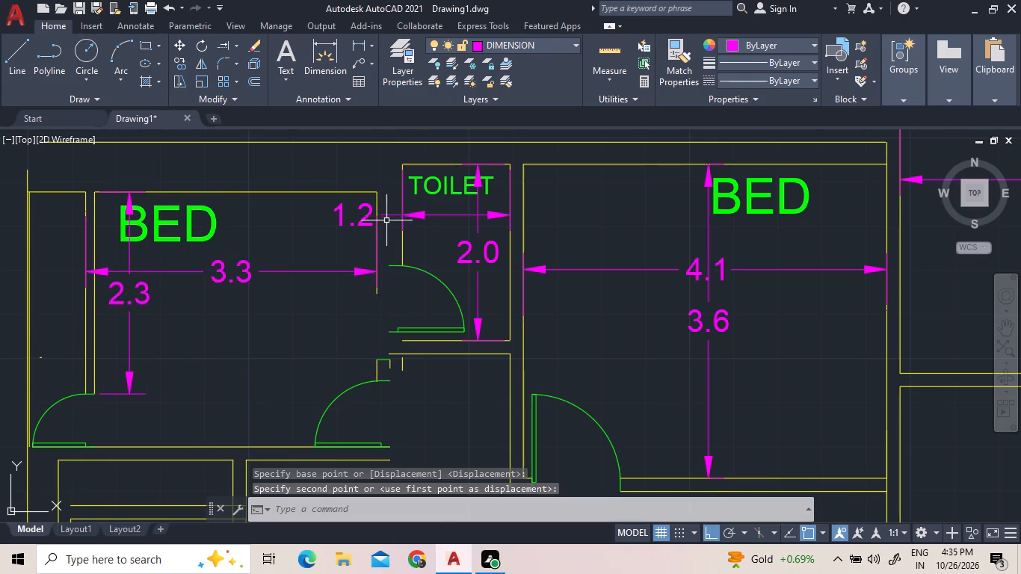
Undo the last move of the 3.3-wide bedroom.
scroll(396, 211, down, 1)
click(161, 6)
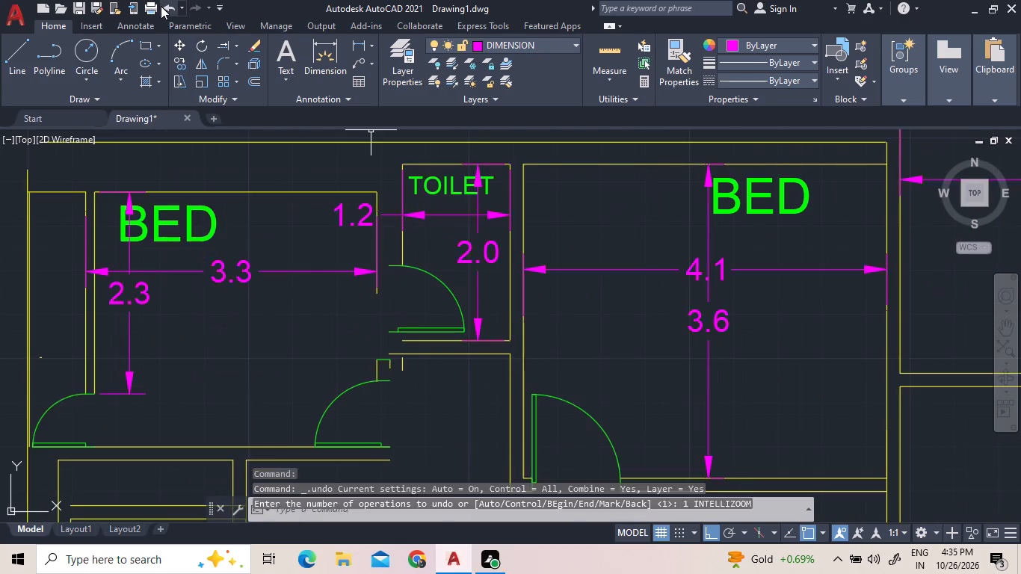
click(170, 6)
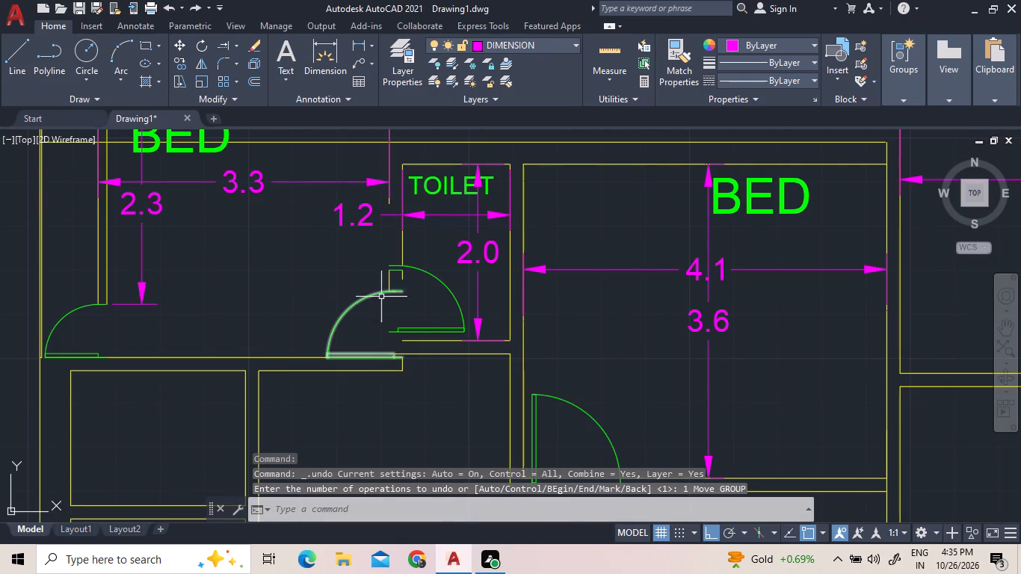
Move the 3.3-wide bedroom's walls, doors and dimensions, without its label, straight down from the upper inner corner to the 3.3 dimension line's level.
click(331, 423)
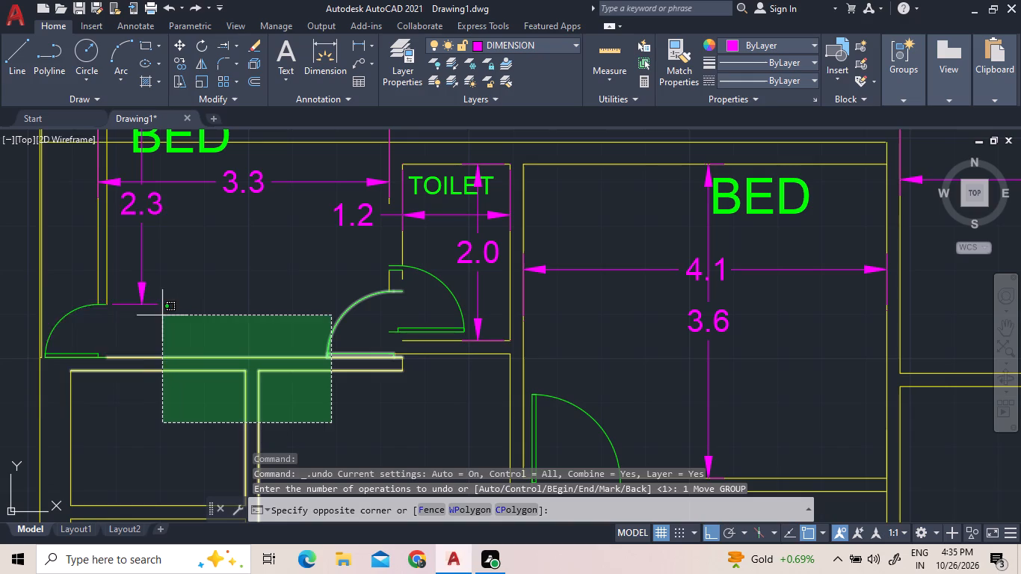
click(21, 278)
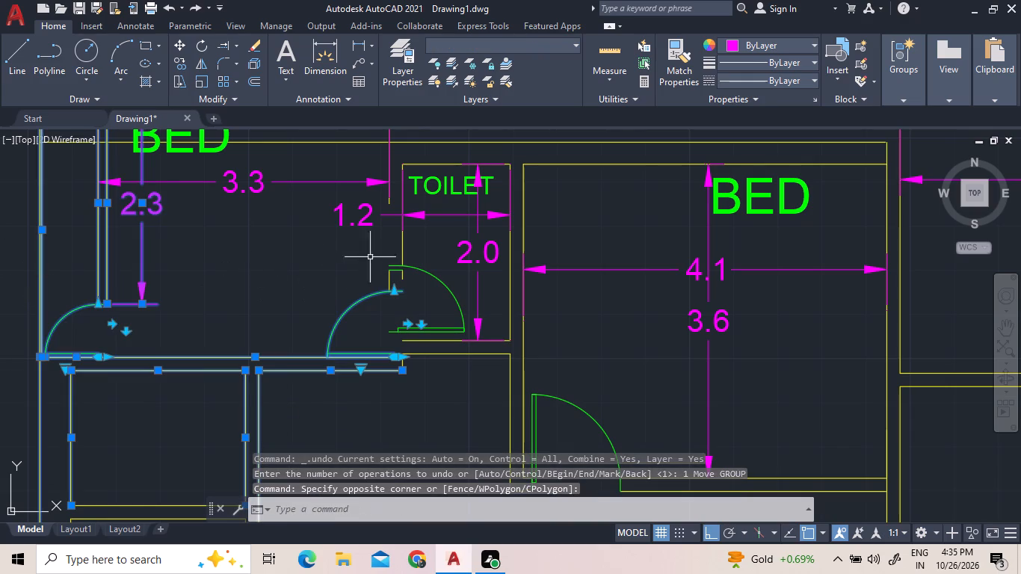
scroll(396, 268, up, 4)
click(434, 301)
click(294, 278)
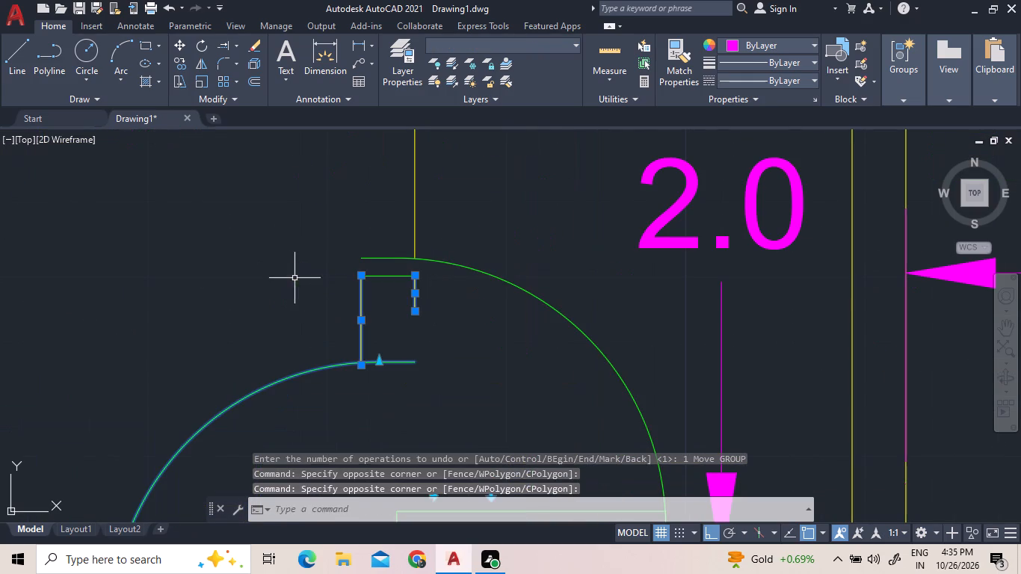
click(380, 277)
scroll(422, 325, down, 3)
click(422, 174)
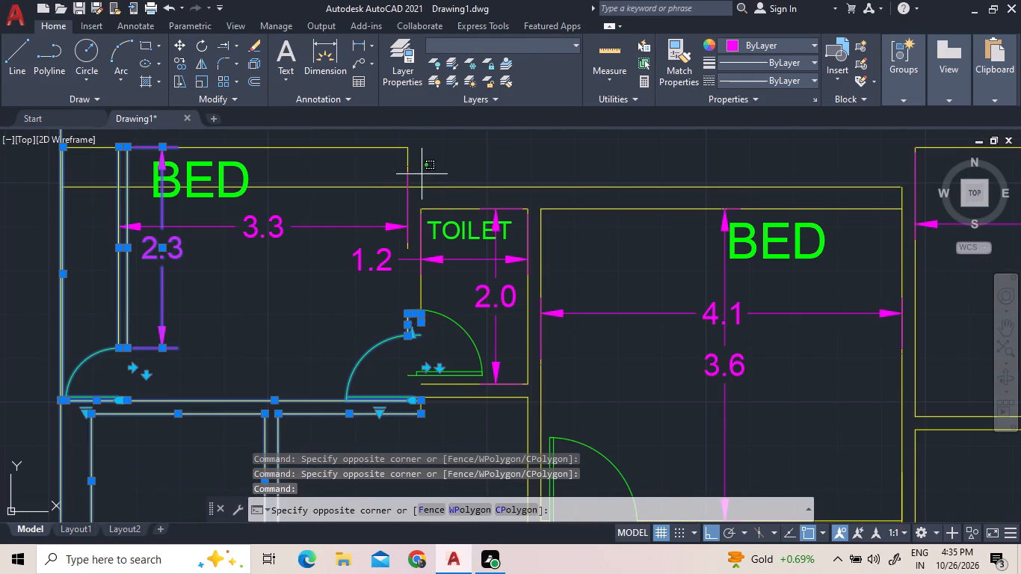
click(361, 137)
scroll(298, 325, down, 1)
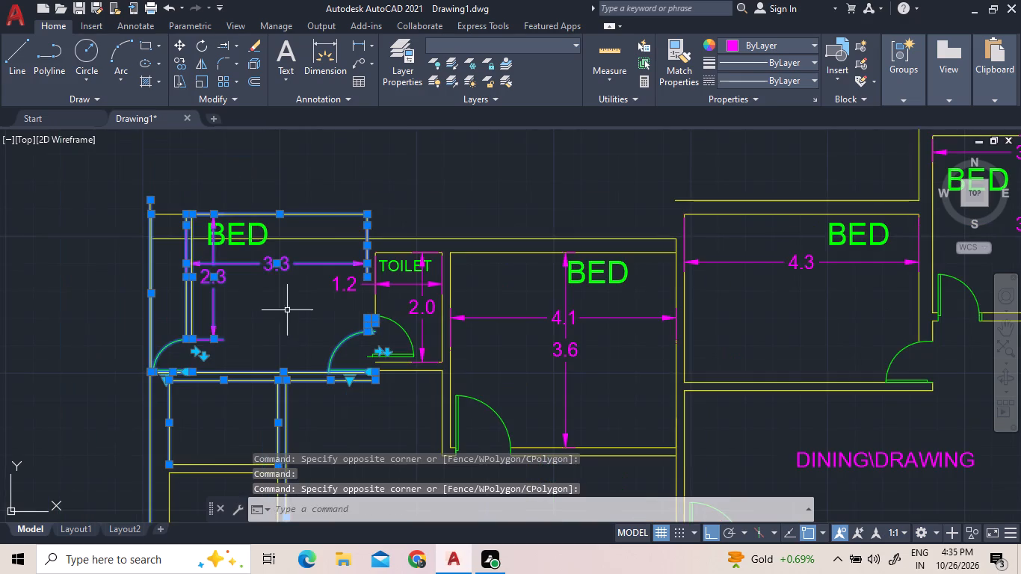
scroll(185, 188, up, 2)
click(167, 271)
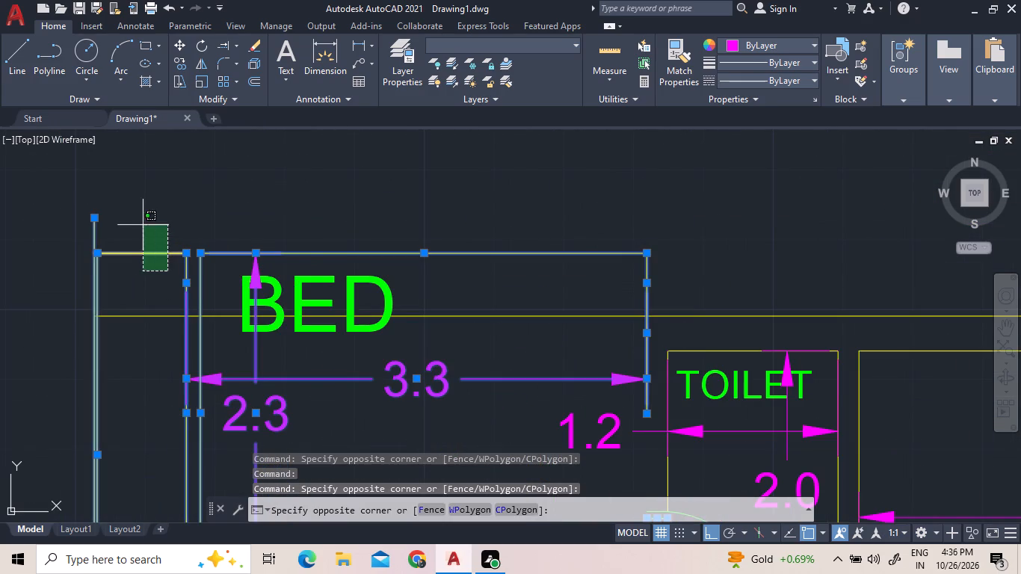
click(143, 225)
scroll(477, 180, down, 2)
scroll(439, 441, up, 2)
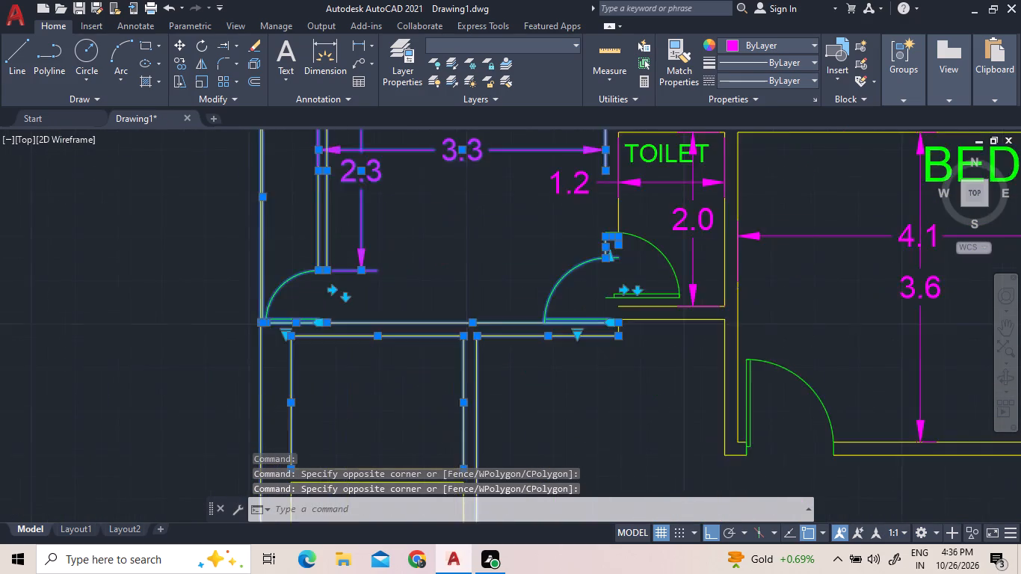
scroll(447, 354, down, 5)
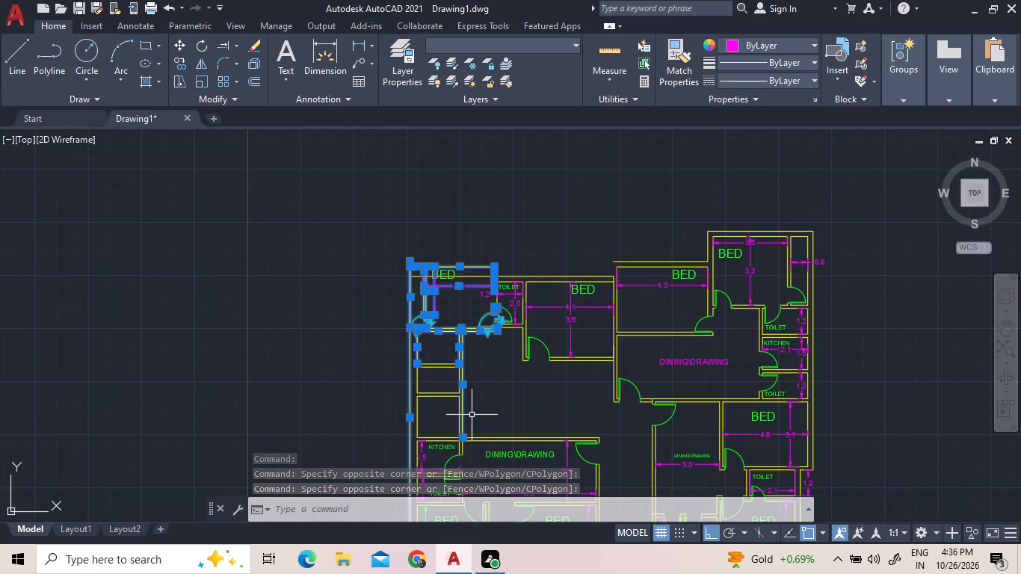
scroll(461, 259, up, 2)
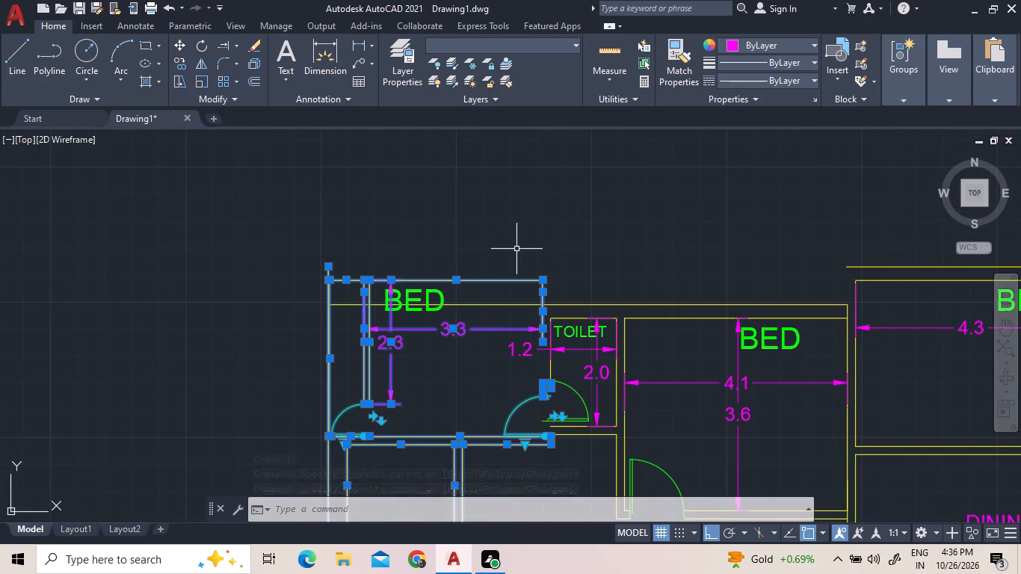
scroll(516, 249, up, 2)
right_click(516, 249)
click(553, 315)
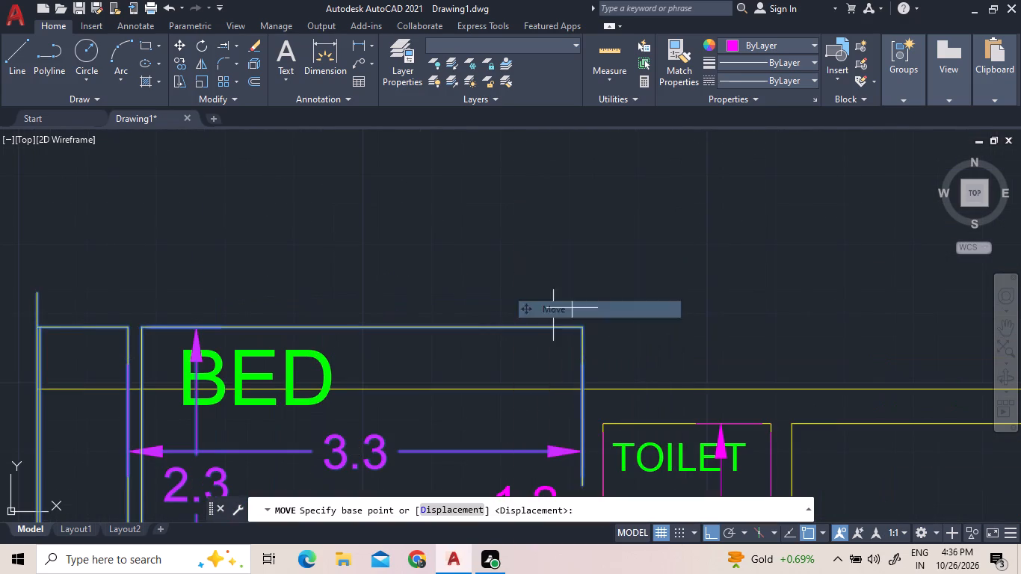
scroll(608, 277, down, 1)
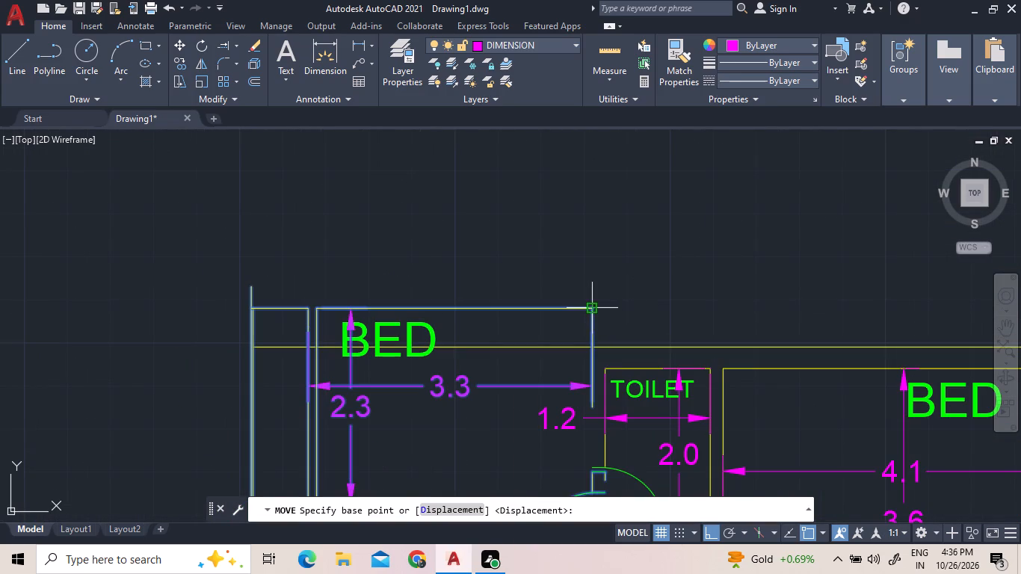
click(589, 308)
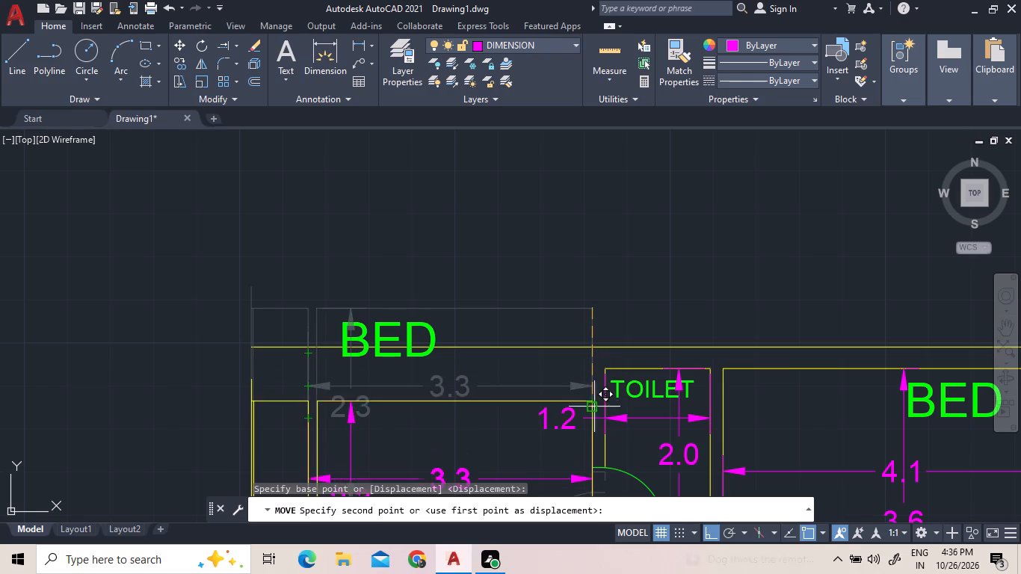
scroll(590, 419, up, 3)
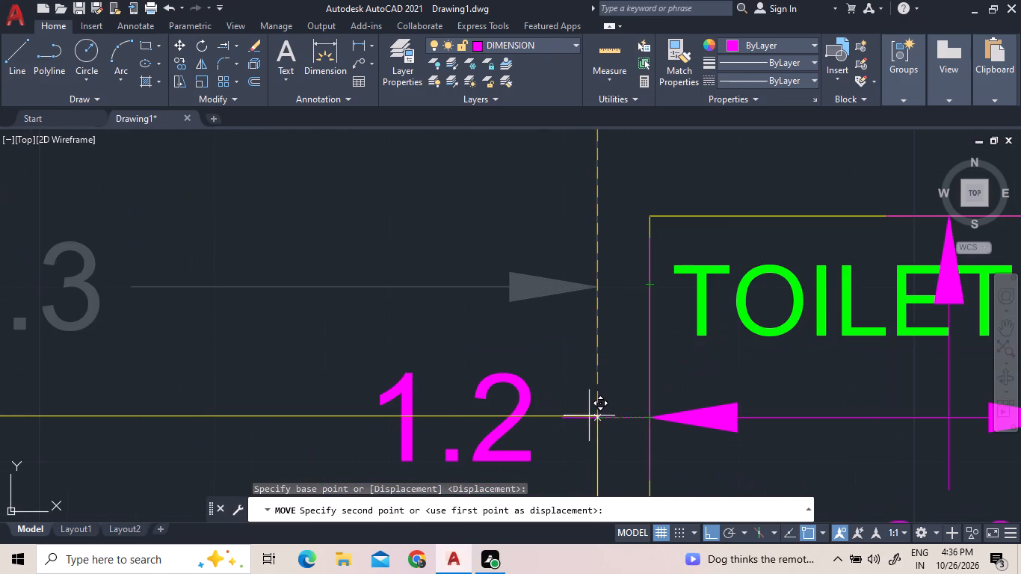
scroll(599, 287, up, 2)
click(599, 288)
scroll(635, 309, down, 3)
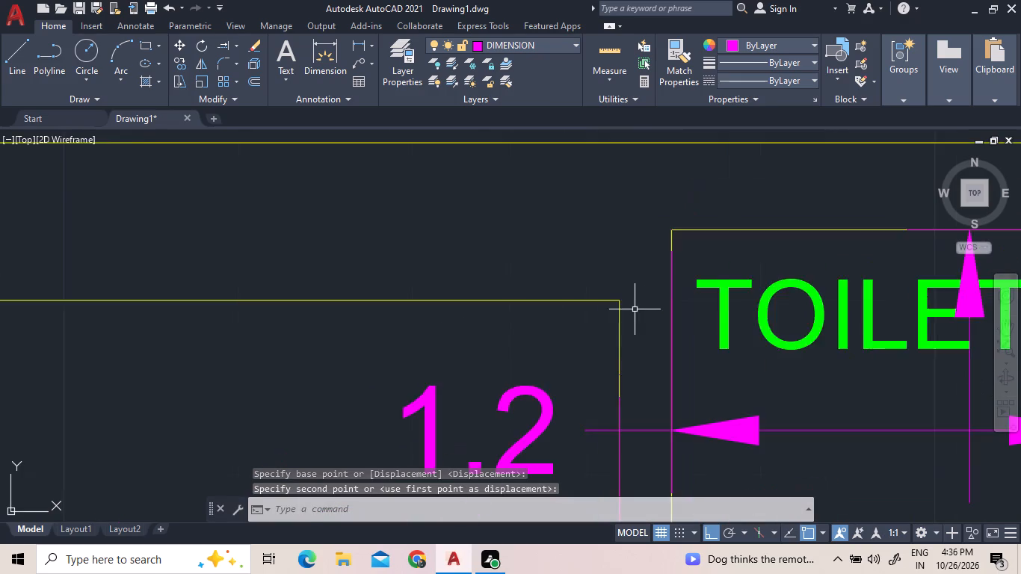
scroll(636, 304, down, 6)
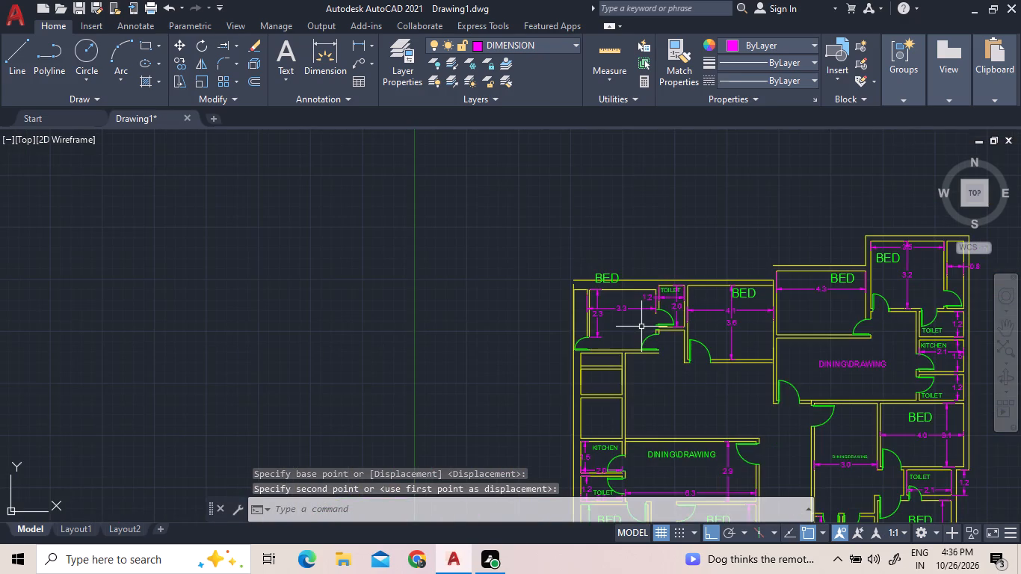
Move the 3.3-wide bedroom's walls, doors and dimensions slightly down so its door-side wall stub's upper corner meets the toilet's lower outer wall line.
scroll(644, 339, up, 4)
scroll(723, 321, up, 1)
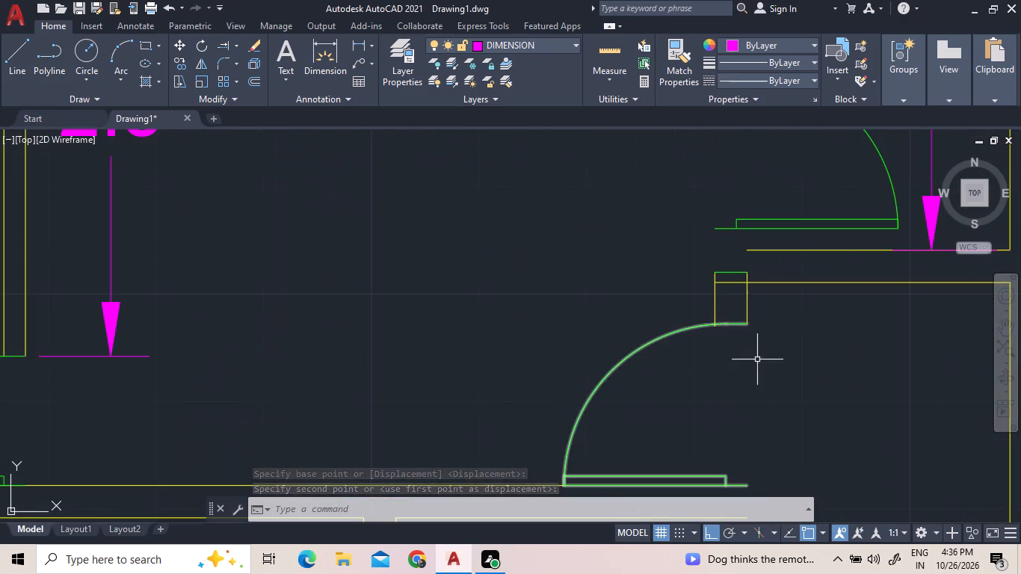
scroll(774, 377, down, 2)
click(793, 448)
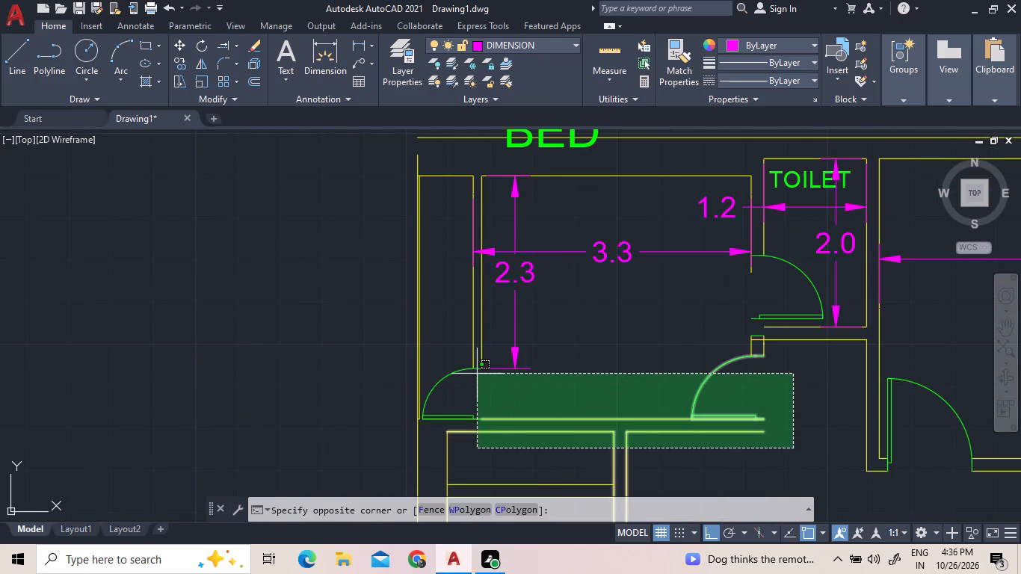
click(374, 346)
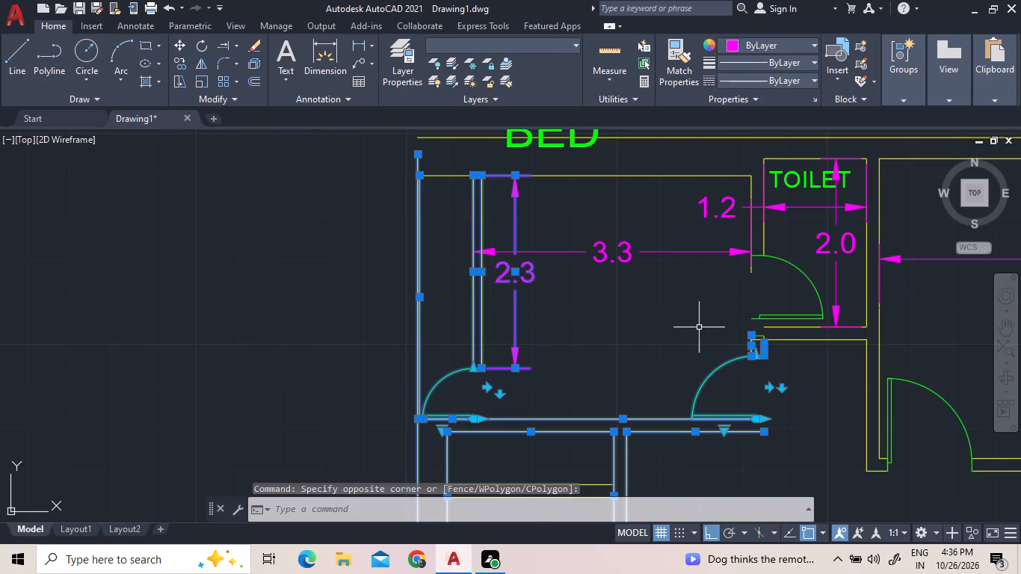
scroll(742, 331, up, 4)
click(890, 357)
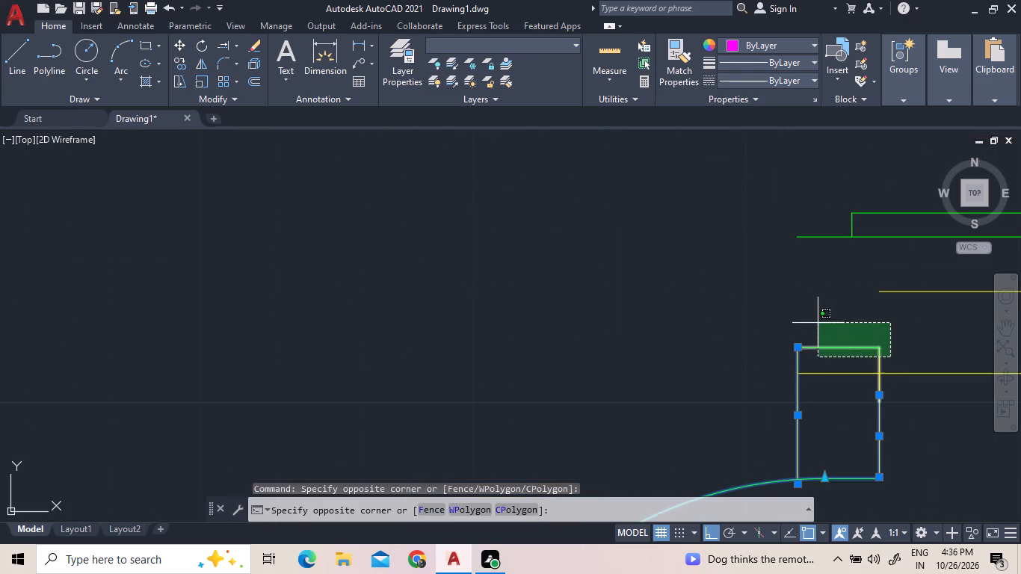
click(817, 322)
scroll(784, 425, down, 3)
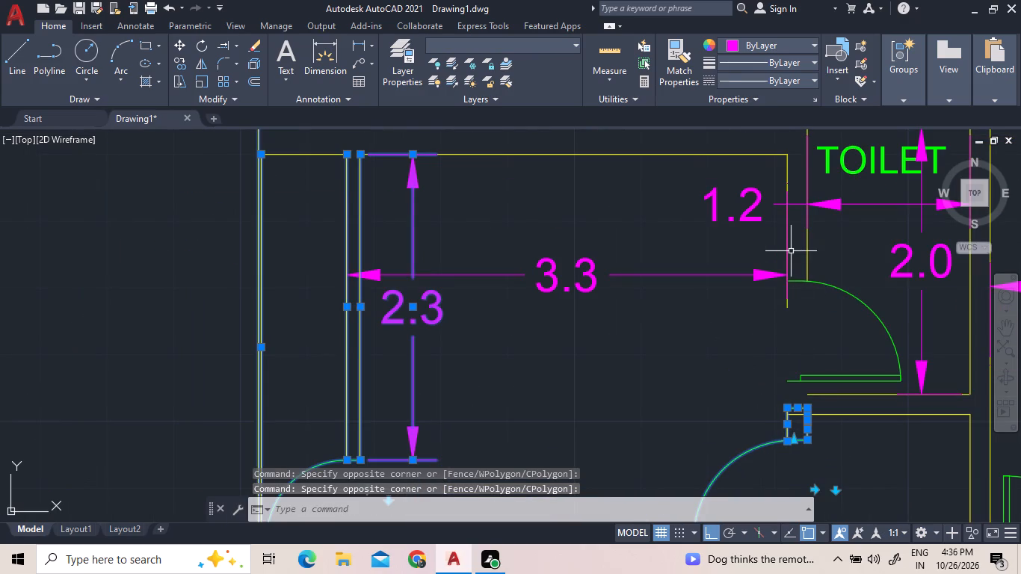
click(801, 253)
click(680, 227)
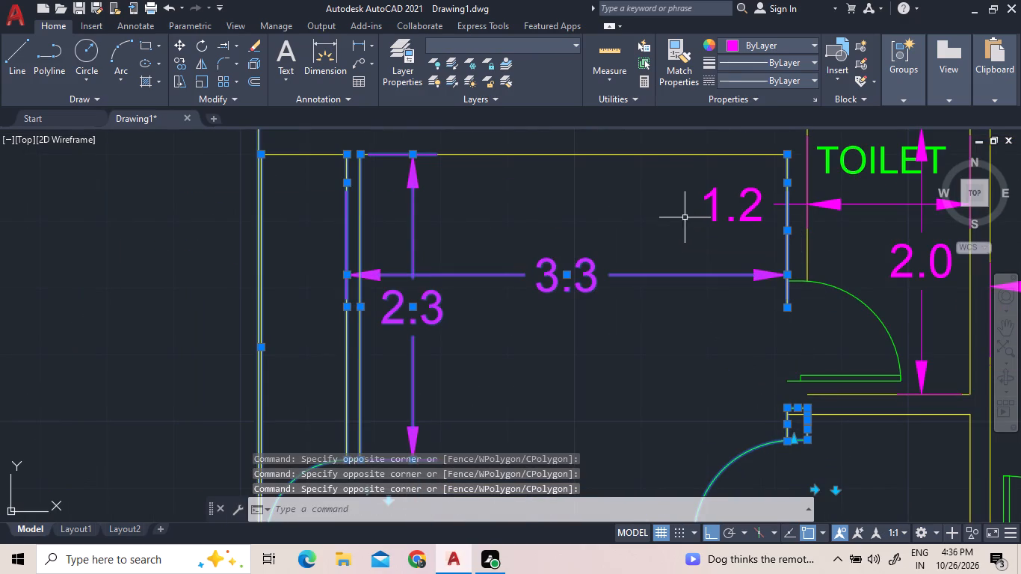
drag(688, 213, 670, 201)
click(559, 135)
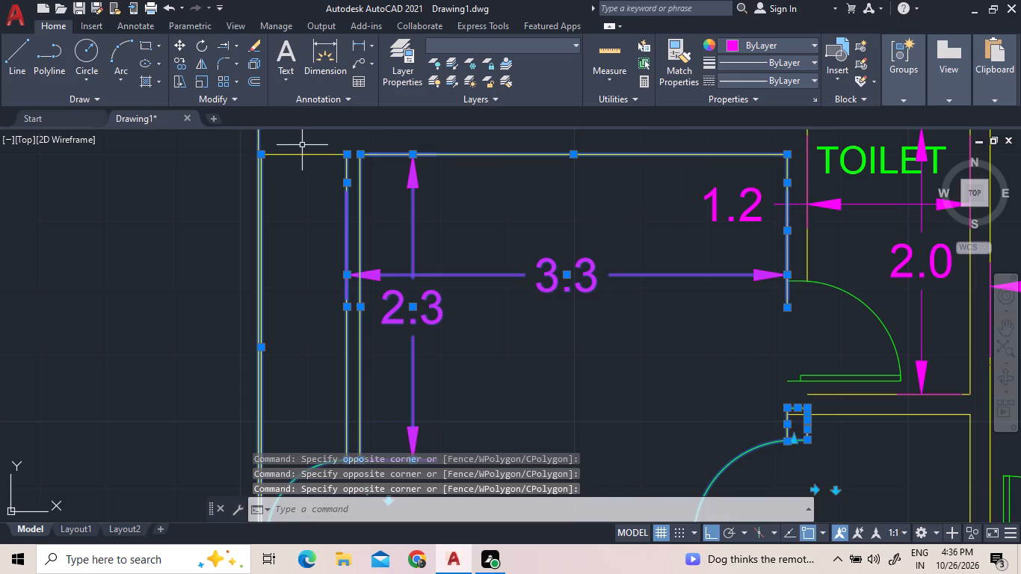
click(300, 154)
scroll(459, 236, down, 2)
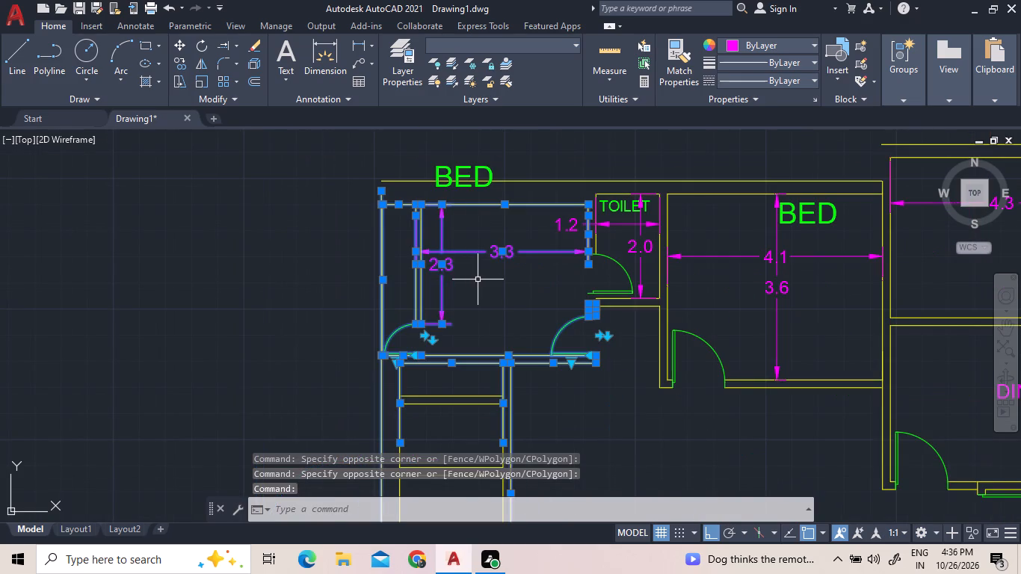
scroll(580, 333, up, 4)
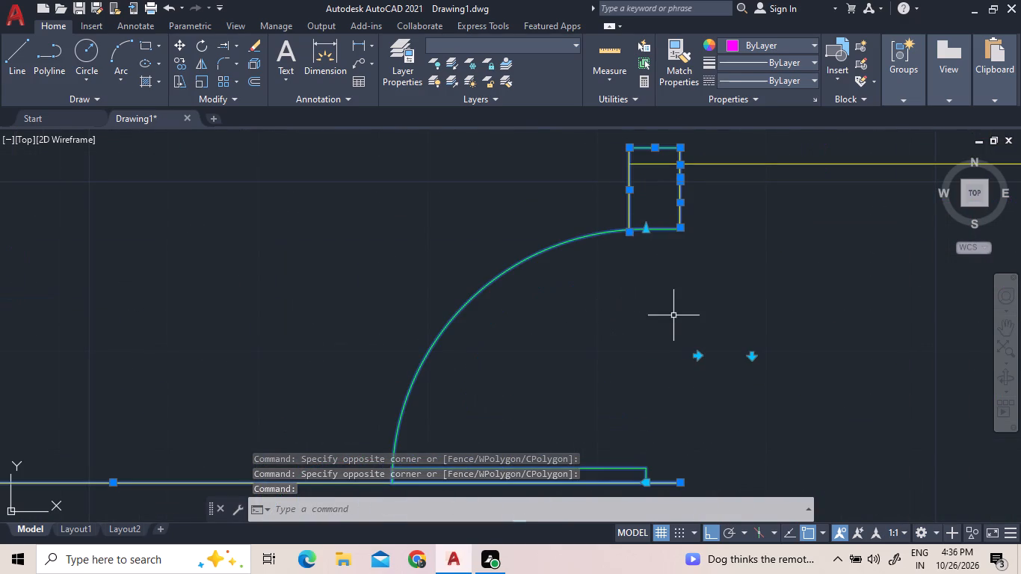
right_click(672, 327)
click(702, 314)
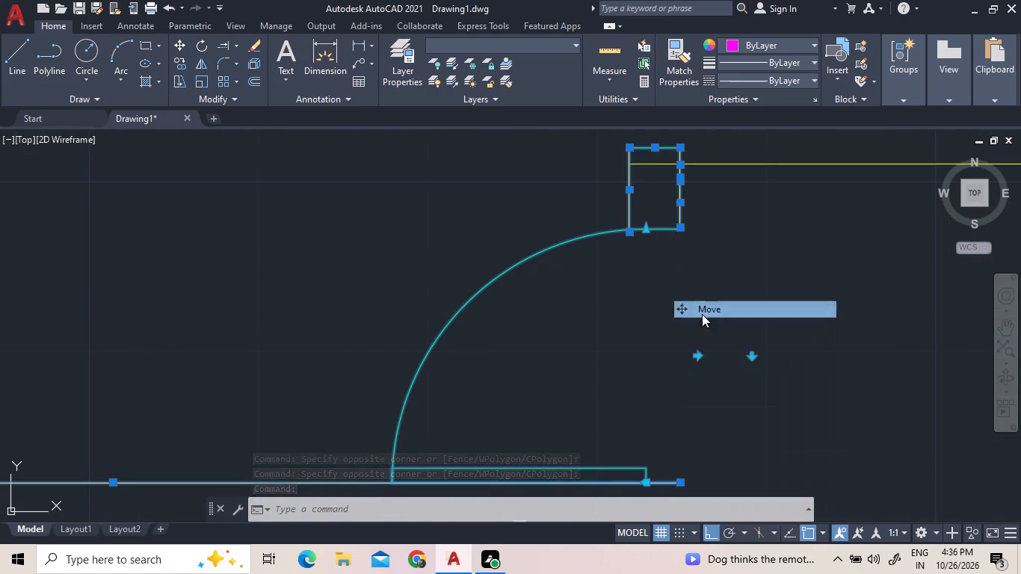
click(678, 151)
click(676, 164)
Erase the leftover outer wall line running above the 3.3-wide bedroom, the toilet and the 4.1-wide bedroom.
scroll(694, 235, down, 4)
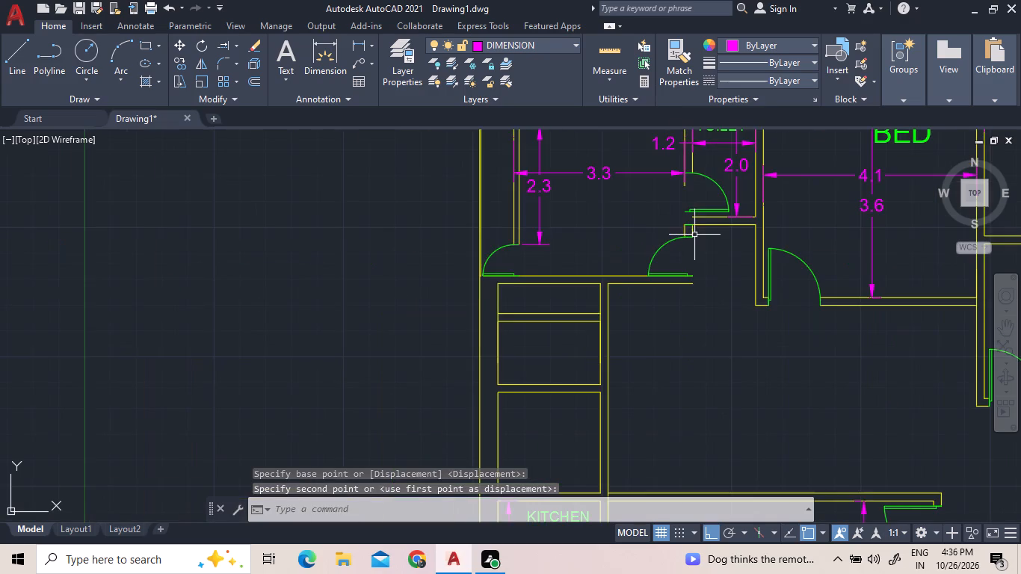
scroll(711, 318, down, 1)
scroll(699, 166, up, 2)
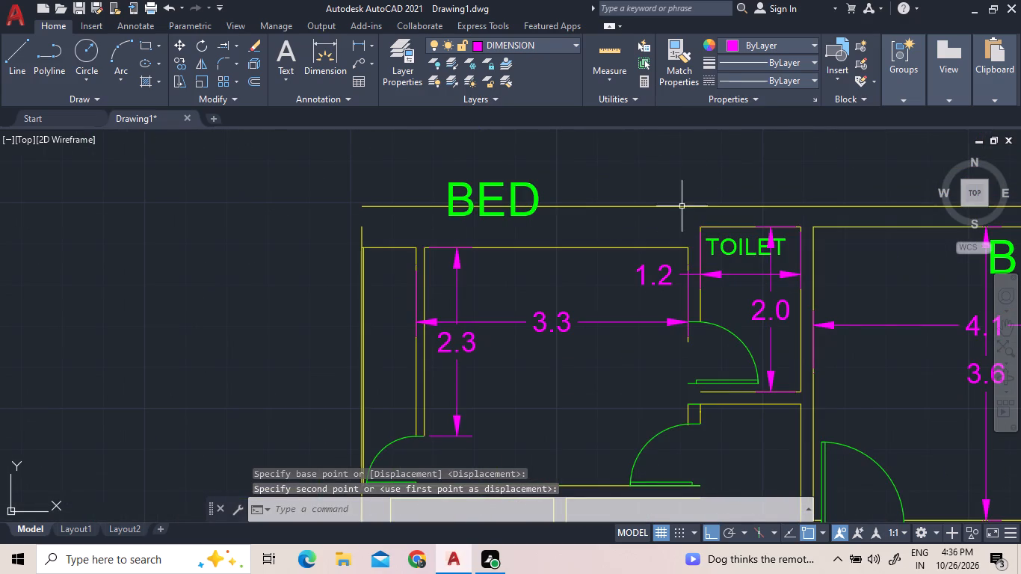
scroll(679, 209, down, 4)
scroll(743, 193, up, 1)
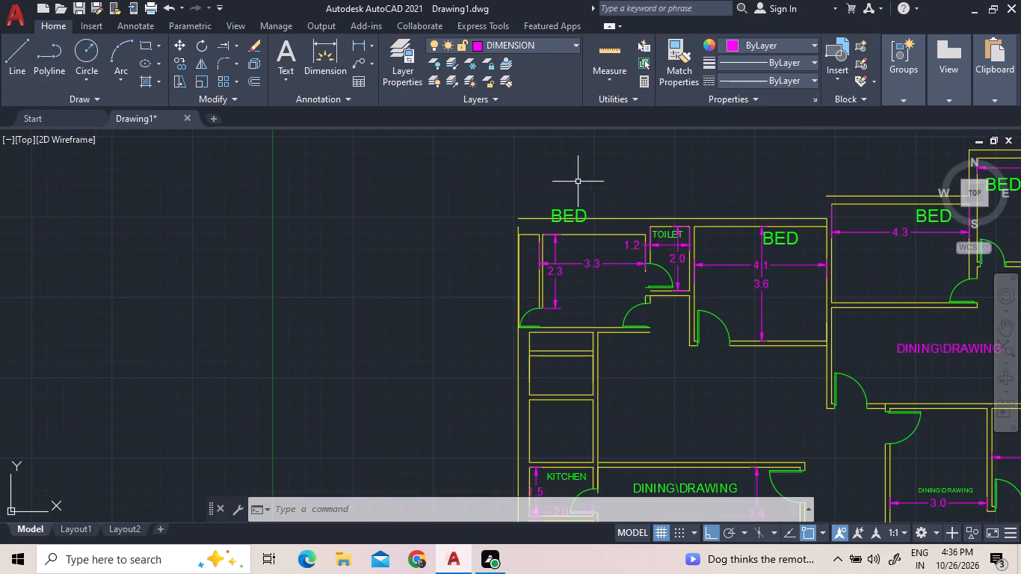
click(617, 216)
click(608, 229)
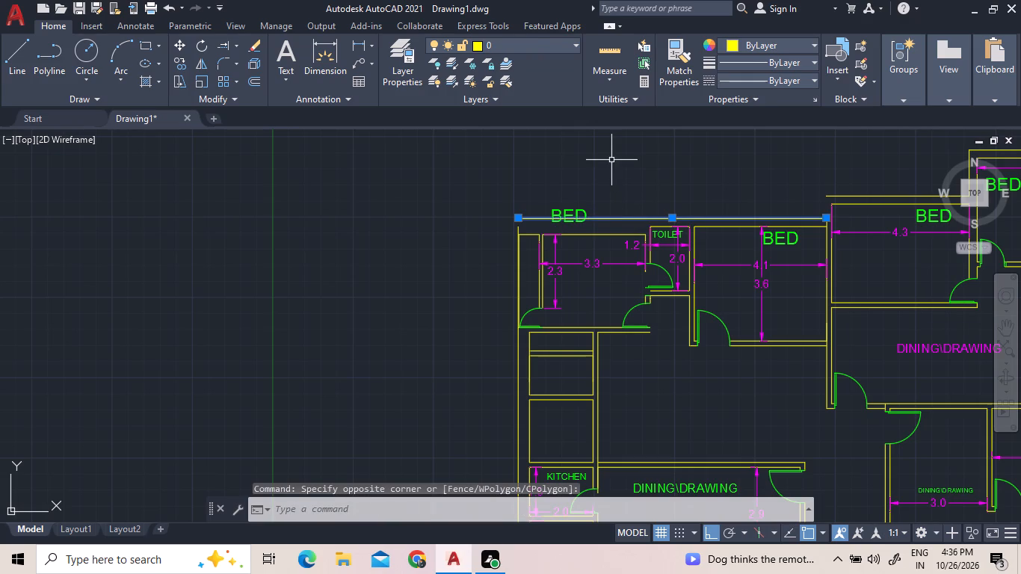
key(Delete)
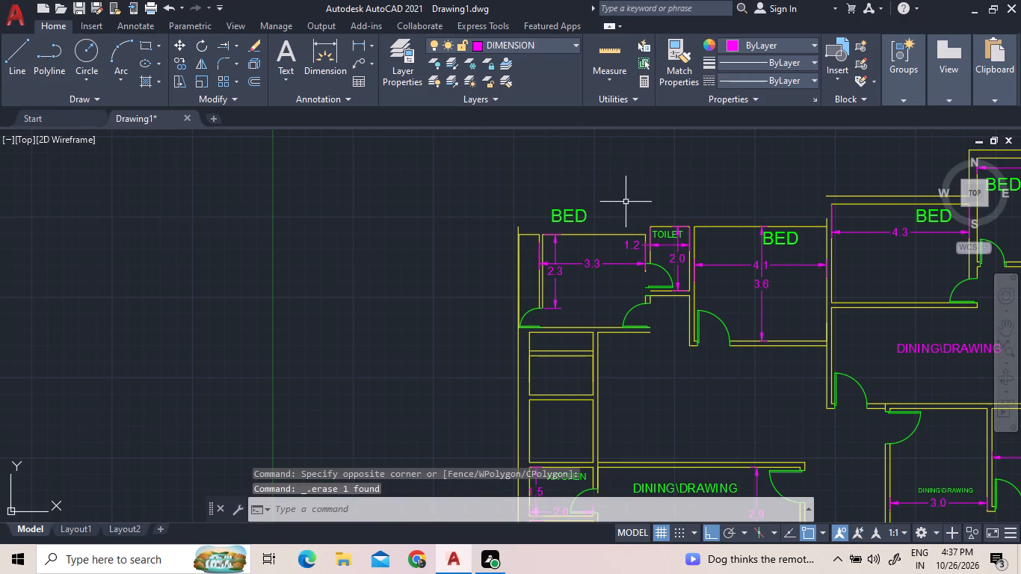
Move the BED label straight down into the 3.3-wide bedroom, below its 3.3 dimension.
click(580, 212)
right_click(572, 216)
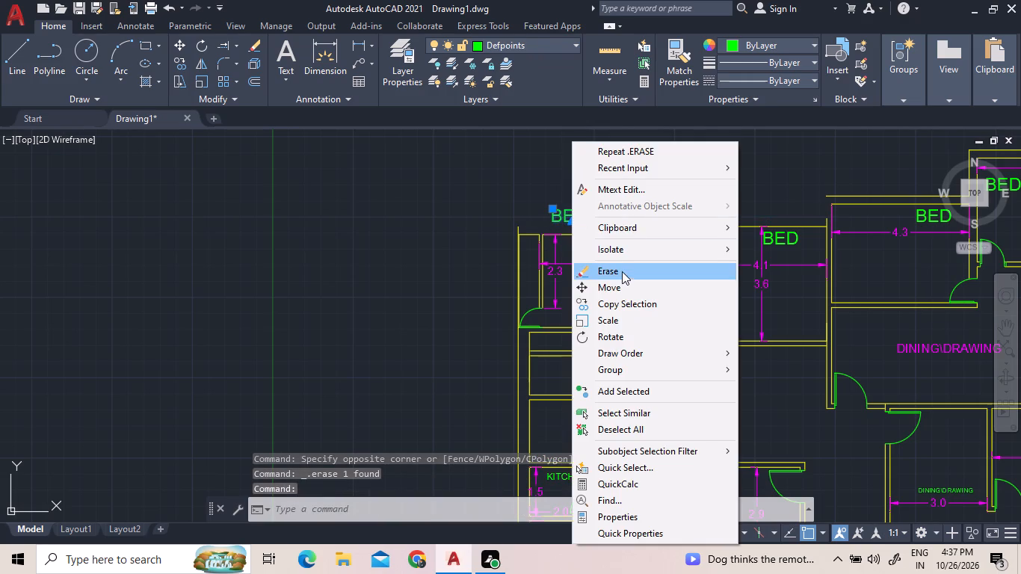
click(614, 291)
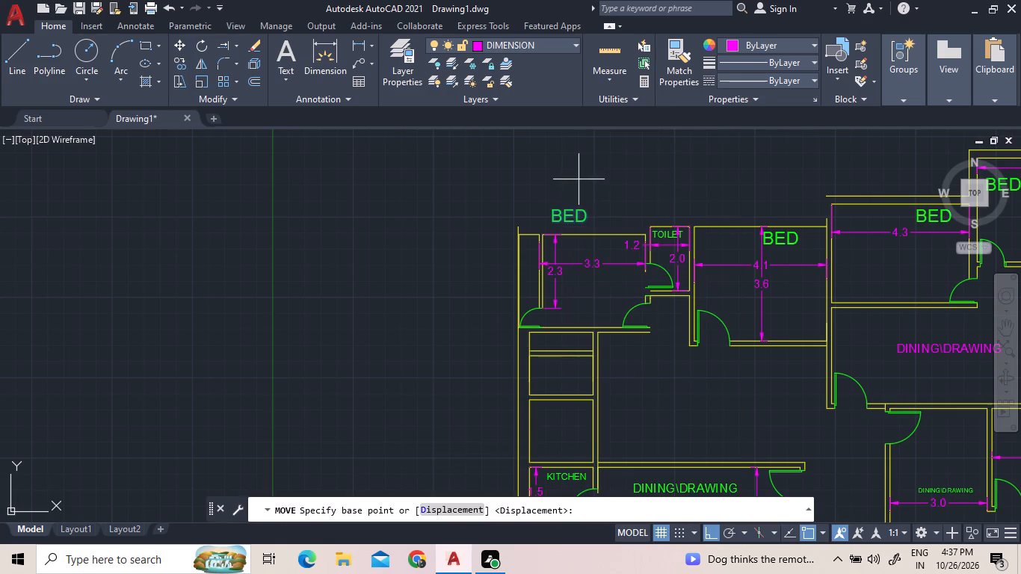
click(571, 212)
click(595, 279)
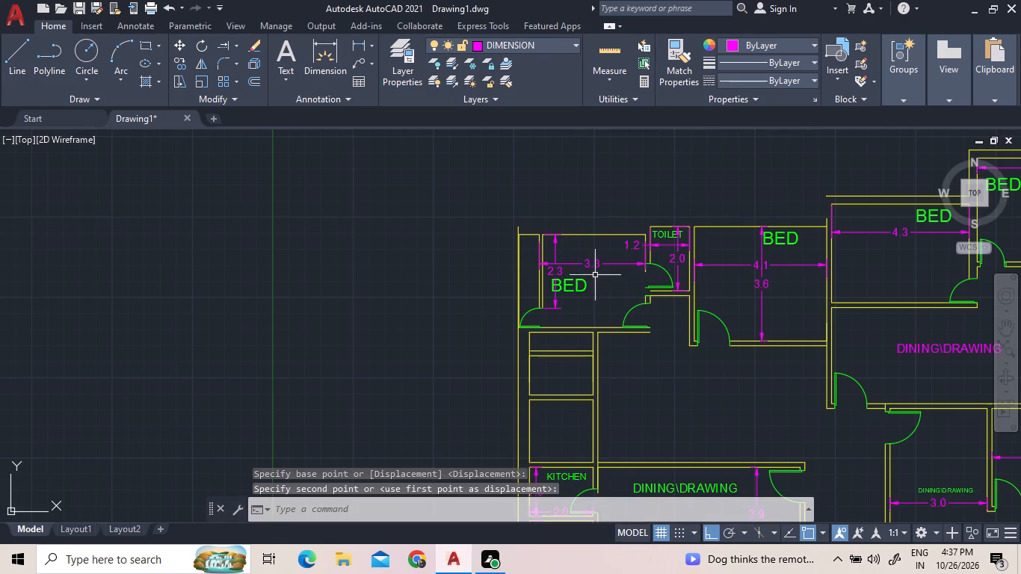
Erase the cross walls and dividing wall lines of the small rooms between the 3.3-wide bedroom and the kitchen, leaving one open space.
scroll(562, 228, down, 2)
scroll(575, 314, up, 1)
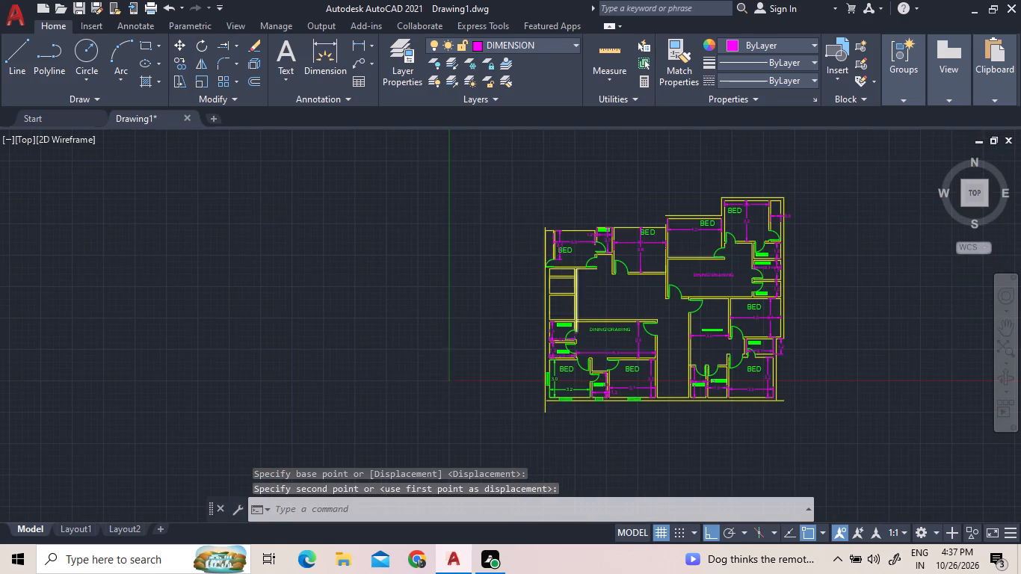
scroll(612, 297, down, 1)
scroll(679, 216, up, 1)
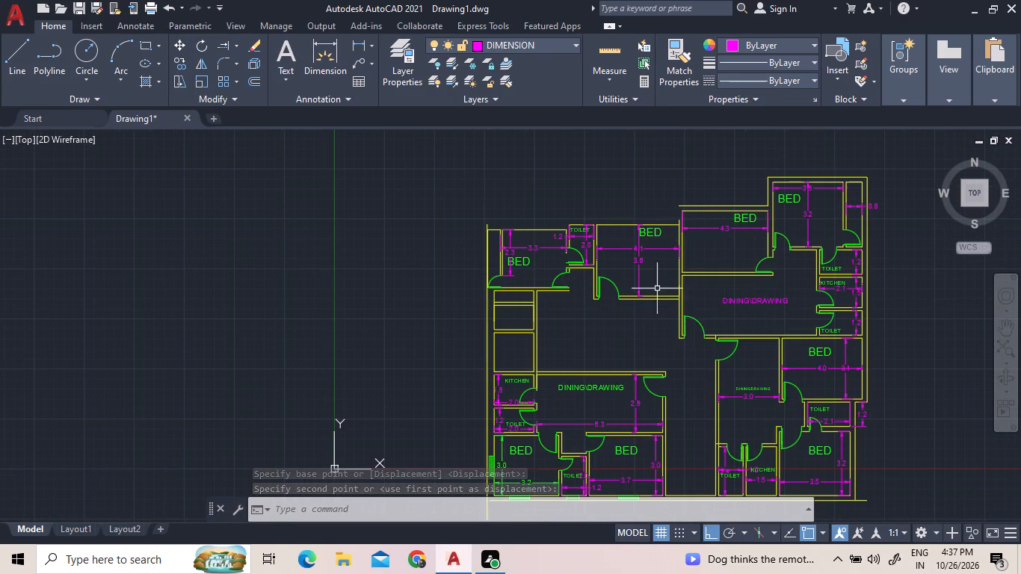
scroll(514, 324, up, 2)
click(535, 288)
click(498, 248)
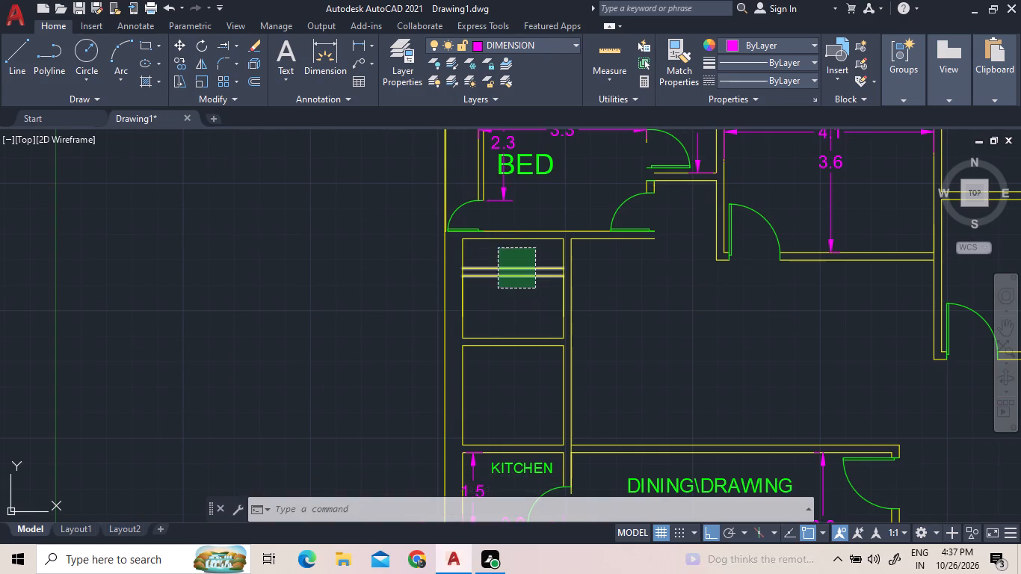
key(Delete)
scroll(532, 302, down, 2)
click(569, 346)
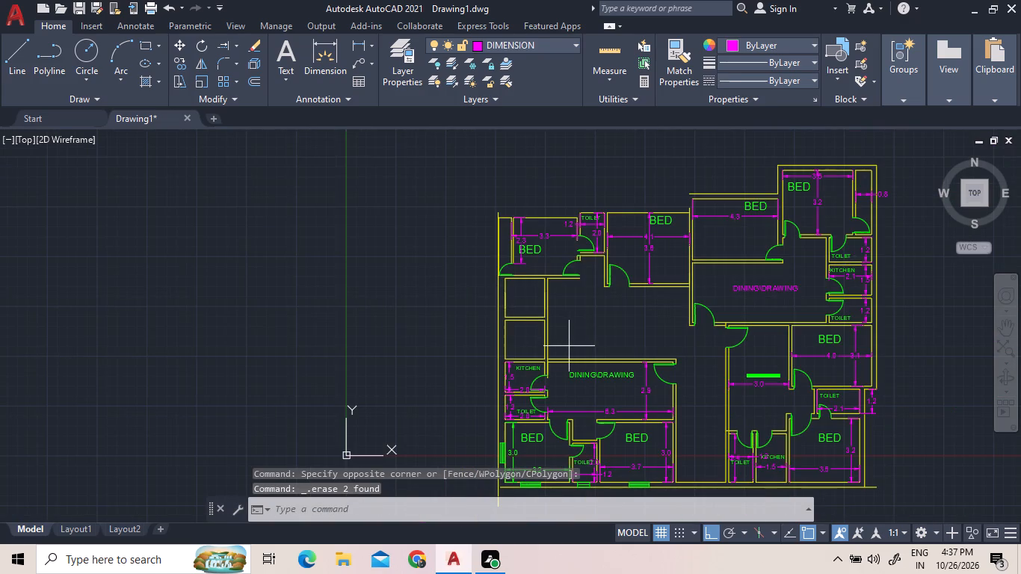
click(513, 311)
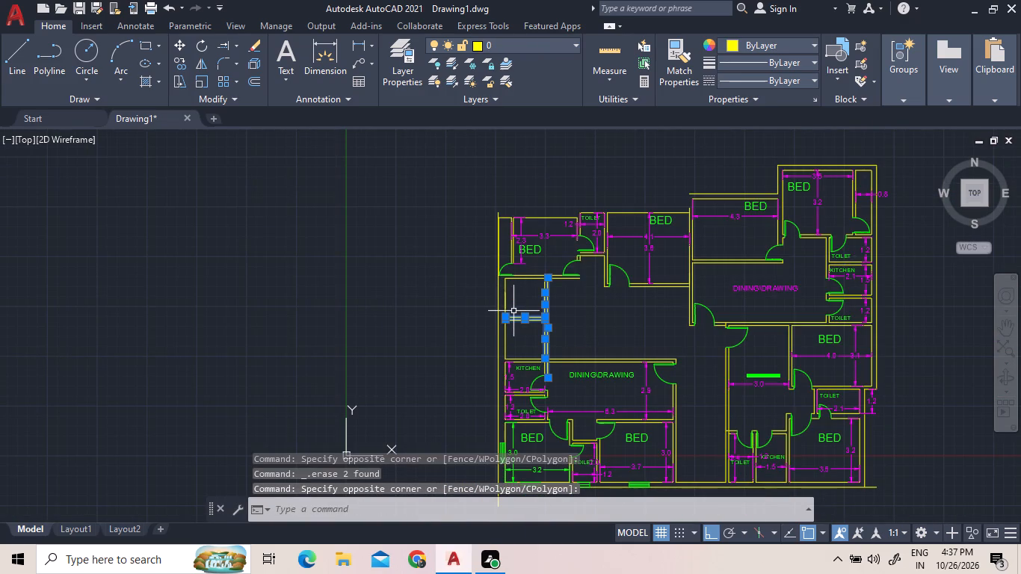
key(Delete)
click(558, 314)
click(536, 300)
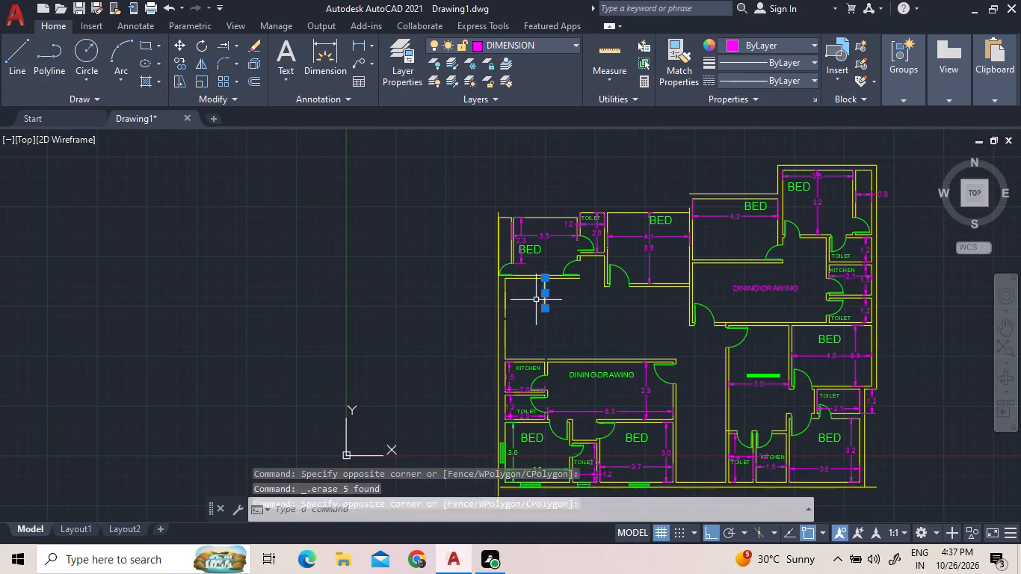
key(Delete)
Join the broken inner wall segments of the cleared space into single lines, along its bedroom side and its outer side.
scroll(523, 281, up, 3)
click(658, 306)
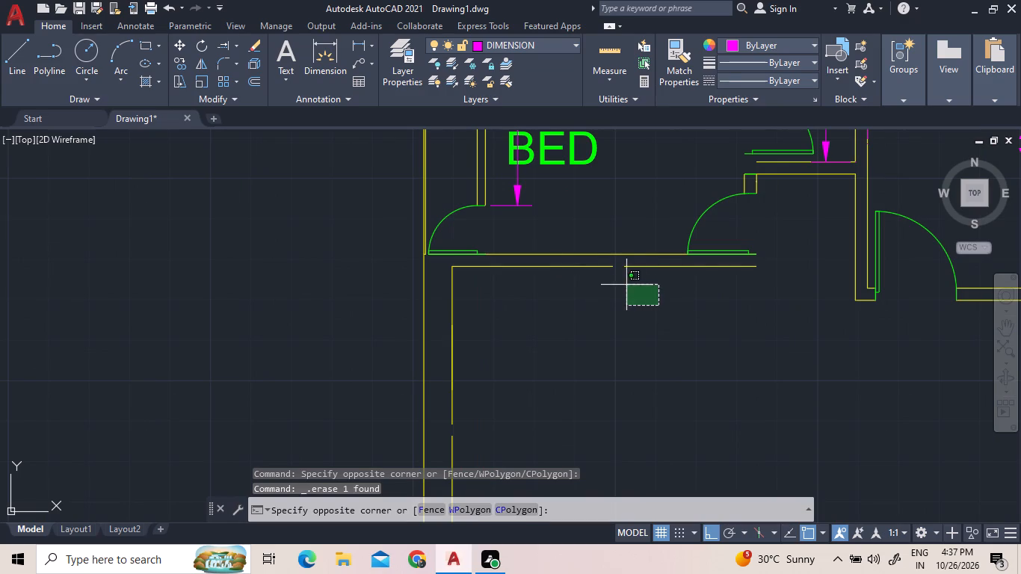
click(572, 262)
key(j)
key(space)
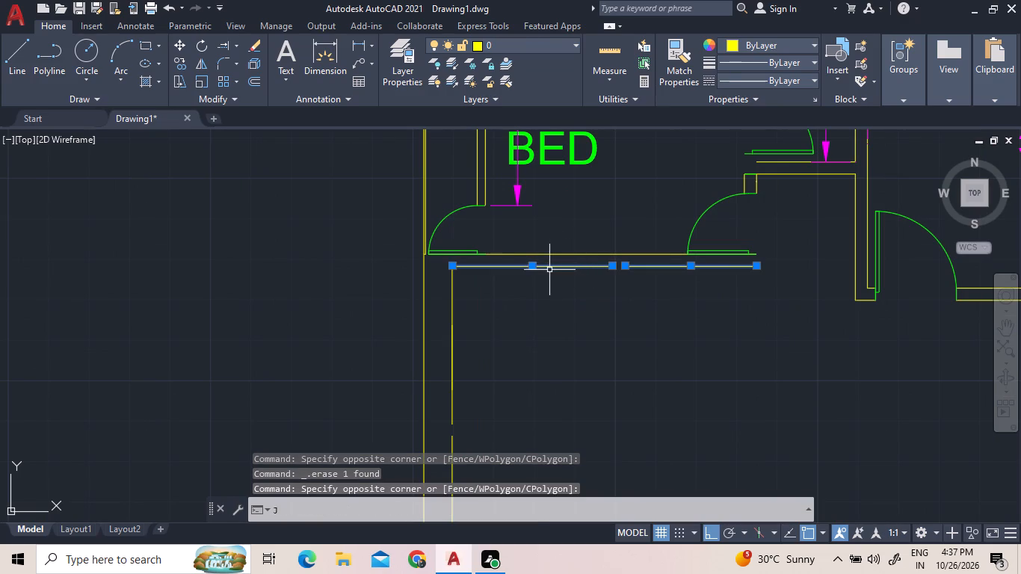
scroll(583, 319, down, 3)
click(573, 380)
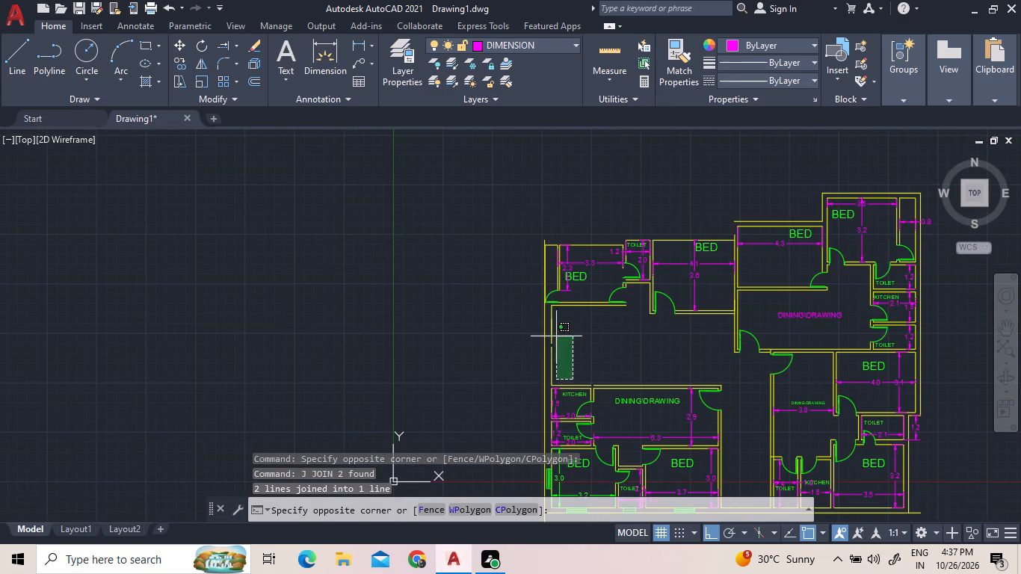
click(549, 324)
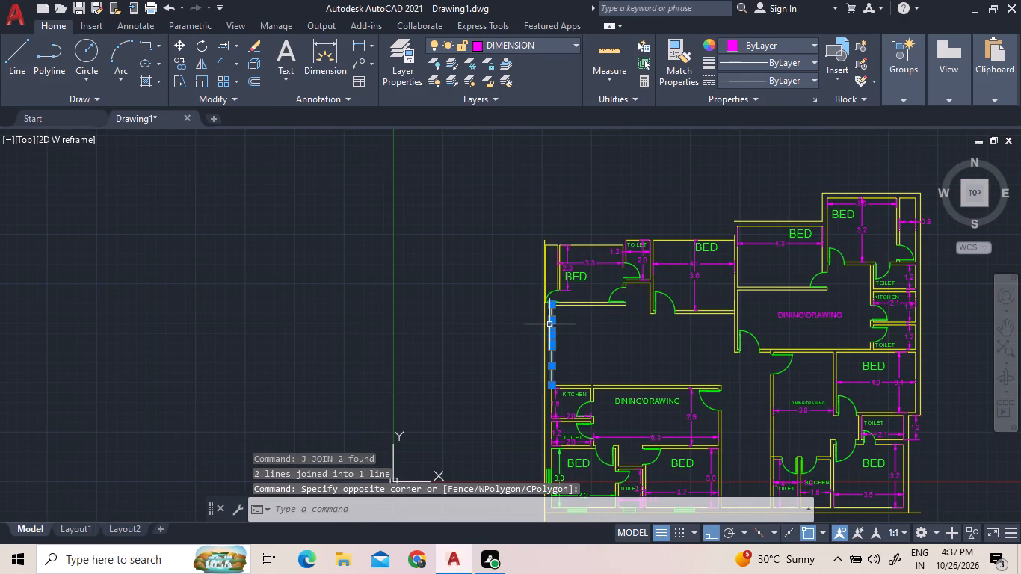
key(j)
key(space)
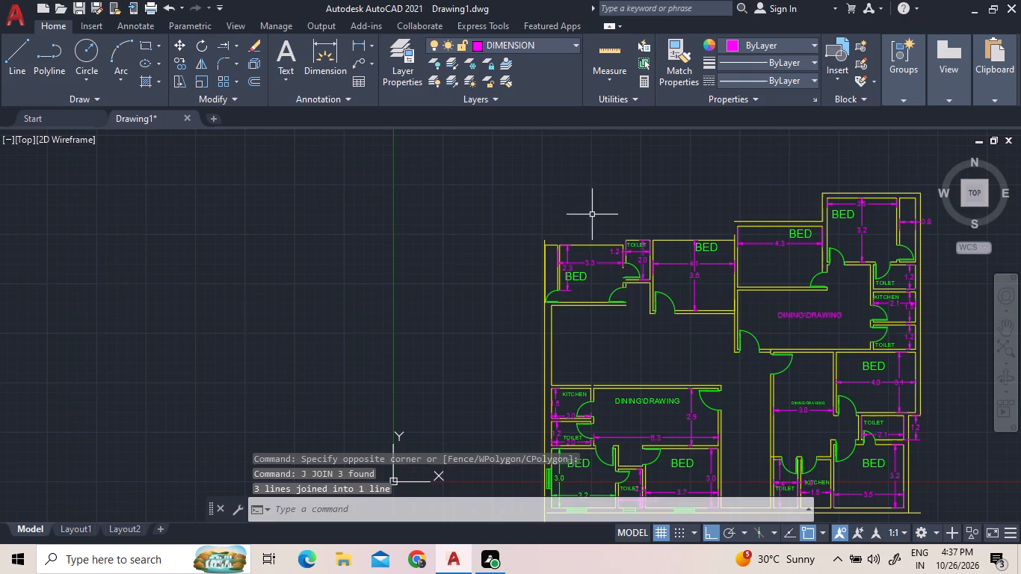
Erase the two closely spaced outer side wall lines beside the 3.3-wide bedroom's small door.
scroll(545, 208, up, 1)
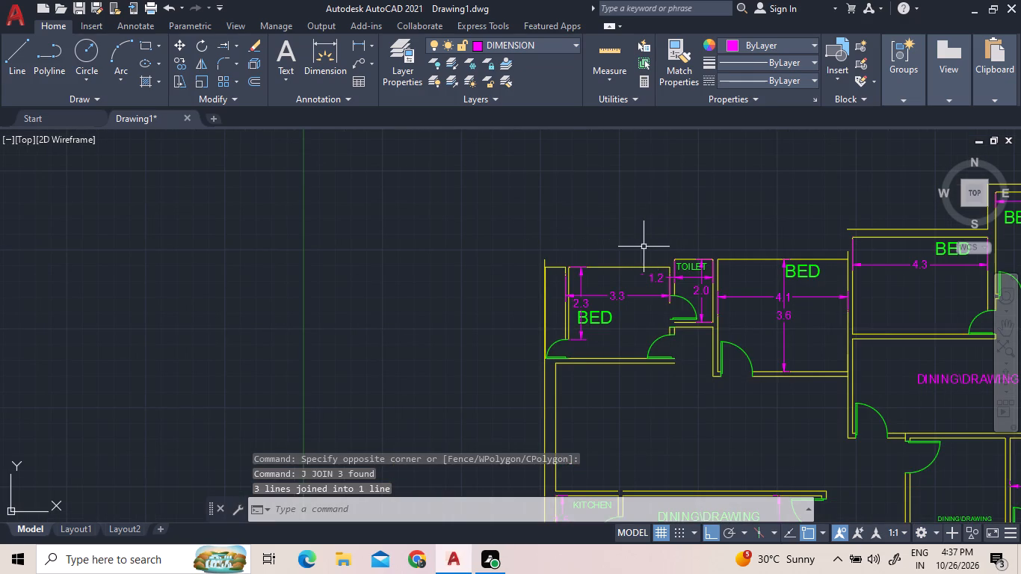
scroll(614, 253, up, 1)
scroll(517, 309, up, 3)
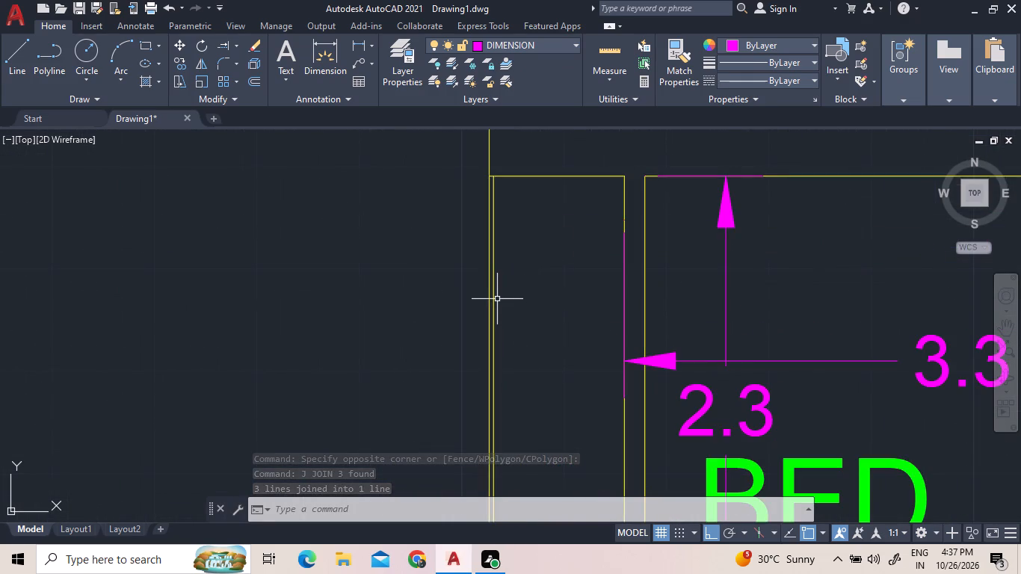
scroll(570, 214, down, 4)
scroll(555, 304, up, 5)
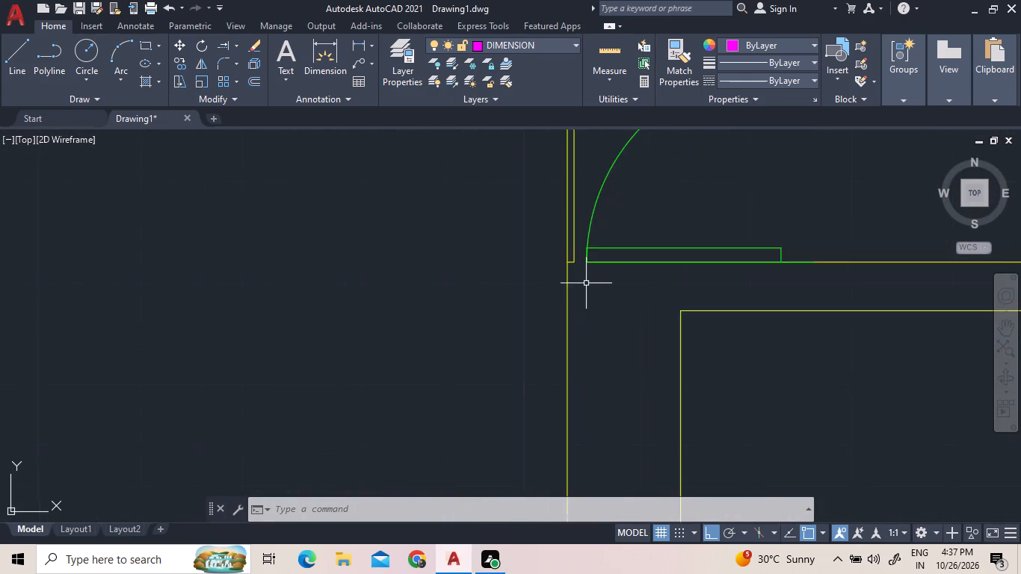
scroll(586, 283, up, 1)
scroll(578, 265, down, 8)
scroll(582, 334, up, 3)
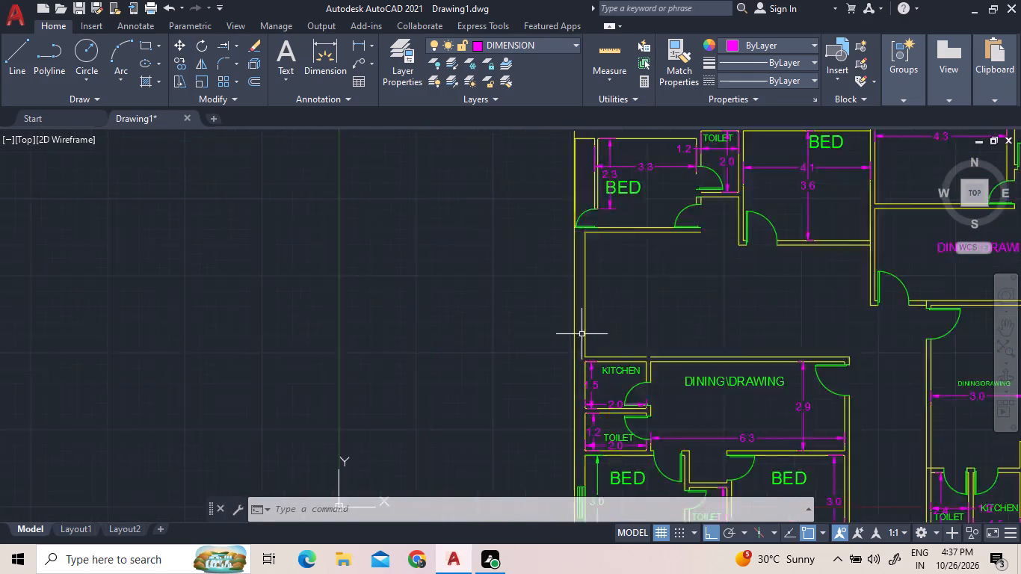
scroll(582, 334, up, 1)
scroll(543, 330, down, 3)
scroll(555, 214, up, 5)
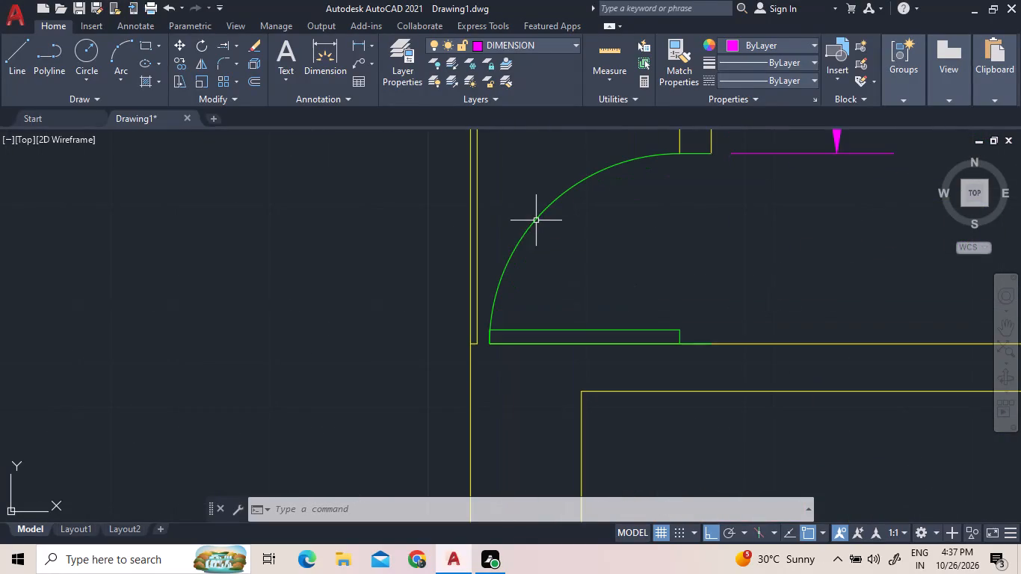
click(484, 236)
click(429, 219)
key(Delete)
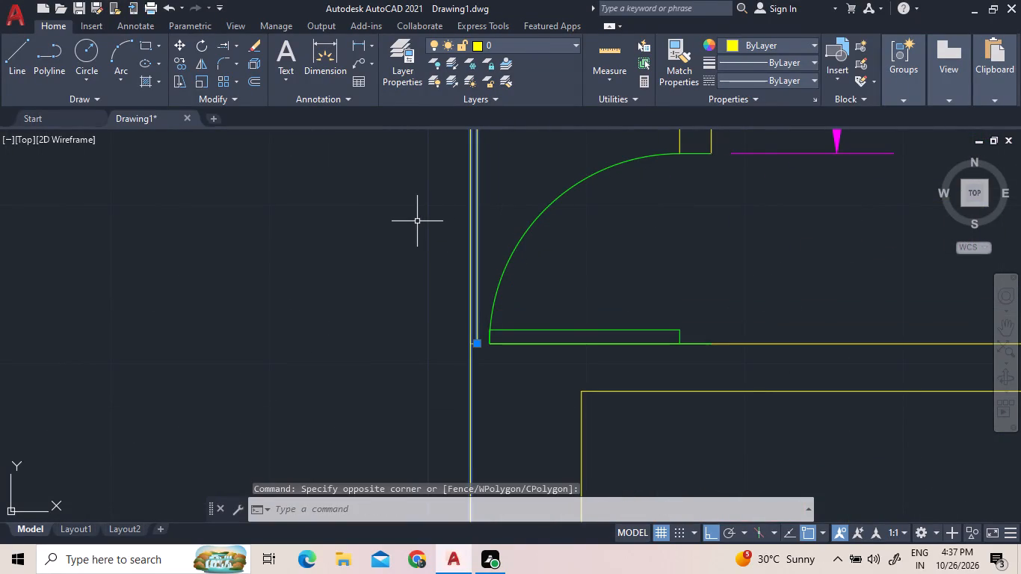
Erase the short leftover wall line stub beside the 3.3-wide bedroom's small door.
scroll(621, 322, down, 2)
scroll(560, 326, up, 4)
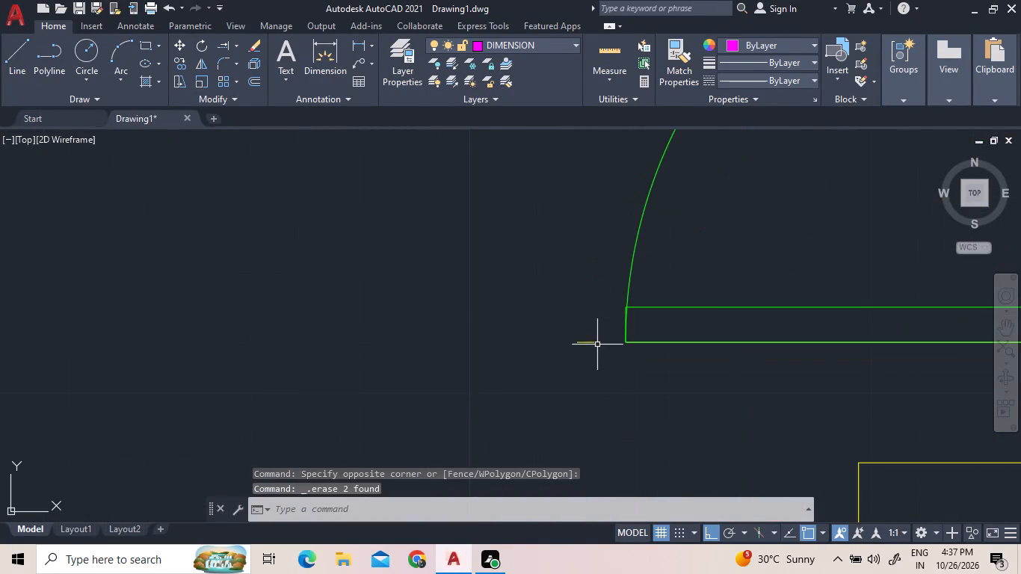
click(597, 344)
click(576, 333)
key(Delete)
scroll(589, 275, down, 3)
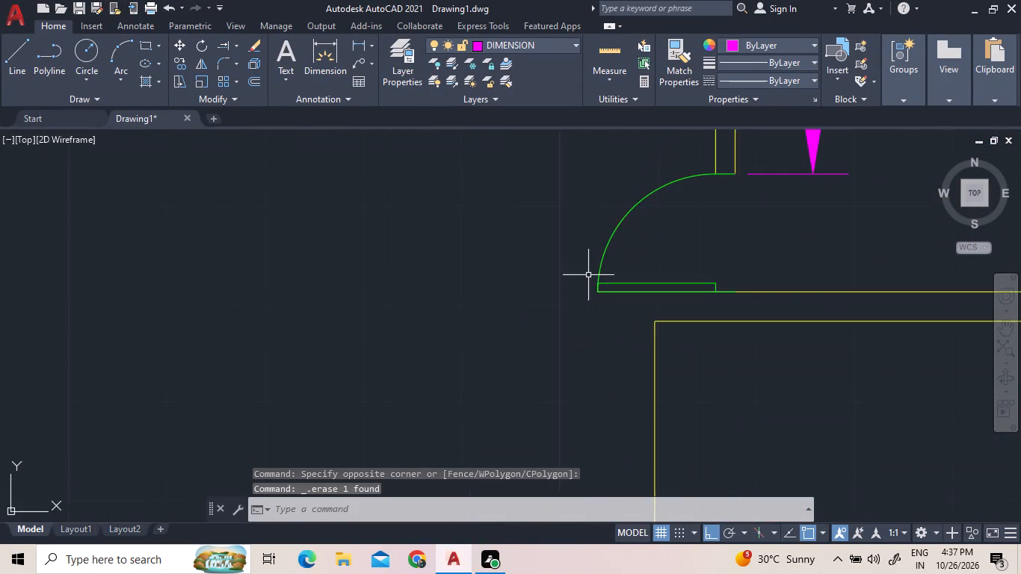
Extend the outer wall line between the 4.1-wide and 4.3-wide bedrooms up to the 4.3-wide bedroom's upper outer wall line.
scroll(588, 275, down, 7)
scroll(599, 356, up, 2)
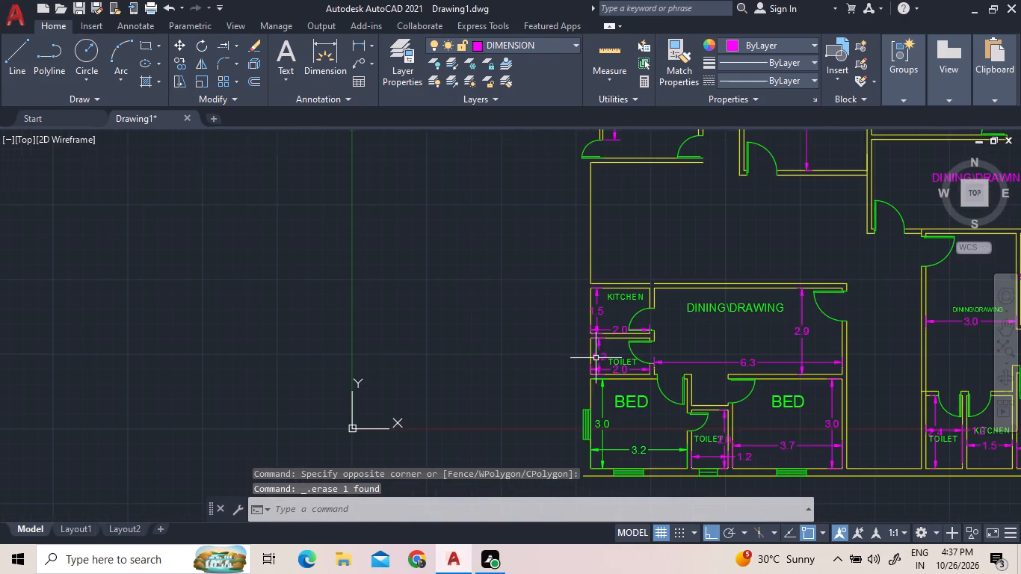
scroll(580, 377, down, 3)
scroll(644, 297, up, 3)
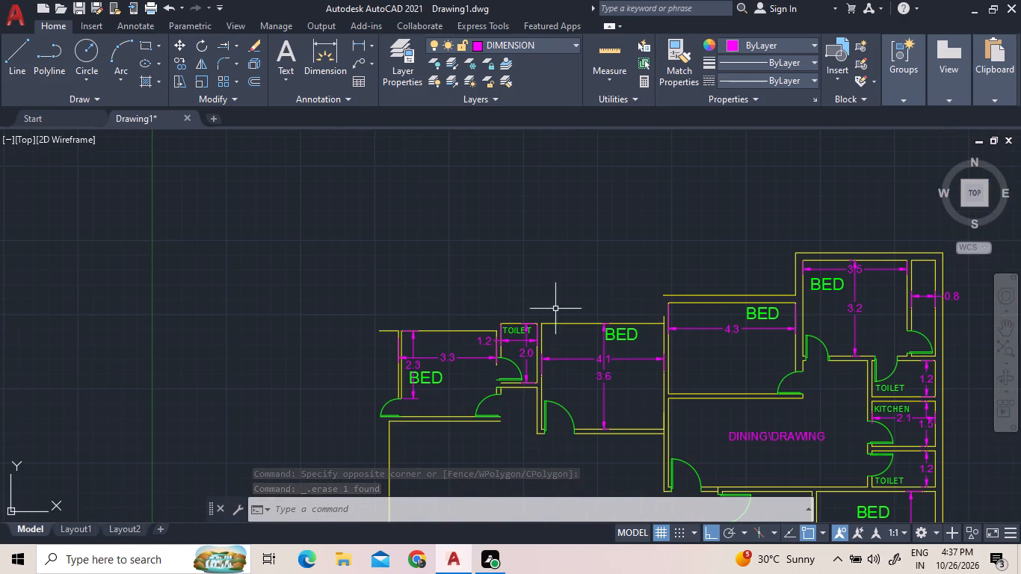
scroll(377, 330, up, 3)
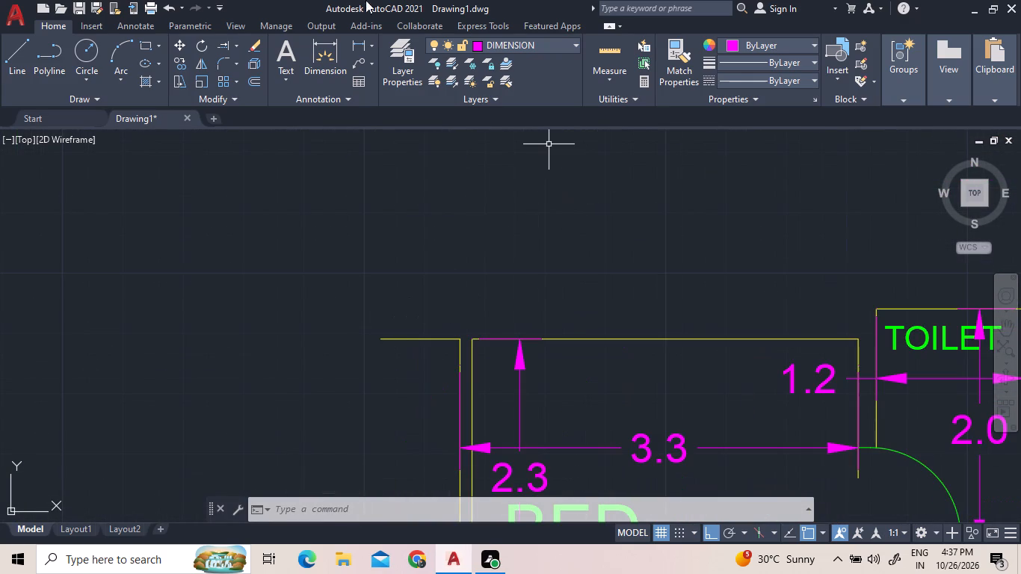
click(232, 44)
click(235, 43)
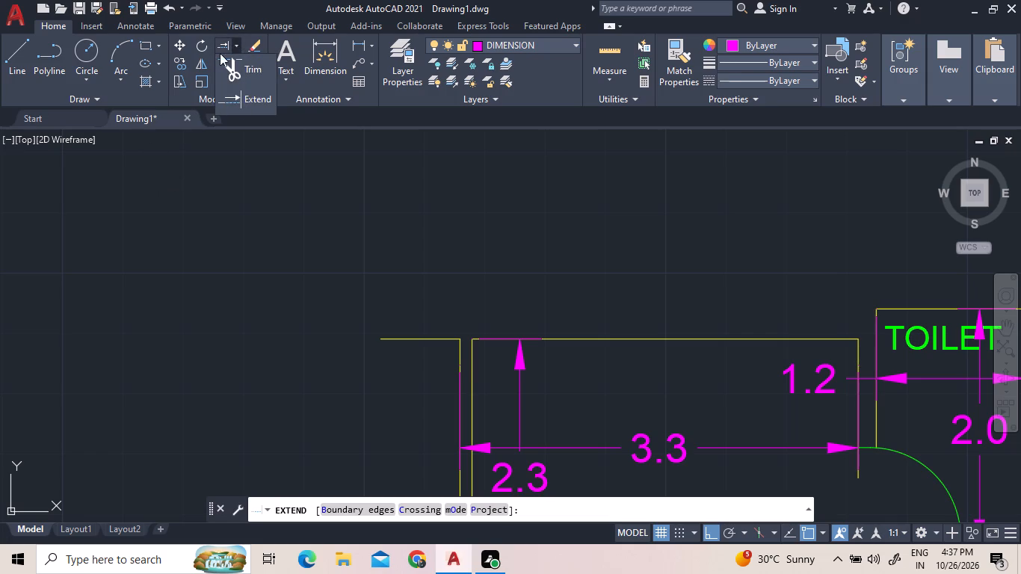
click(258, 99)
scroll(277, 271, down, 5)
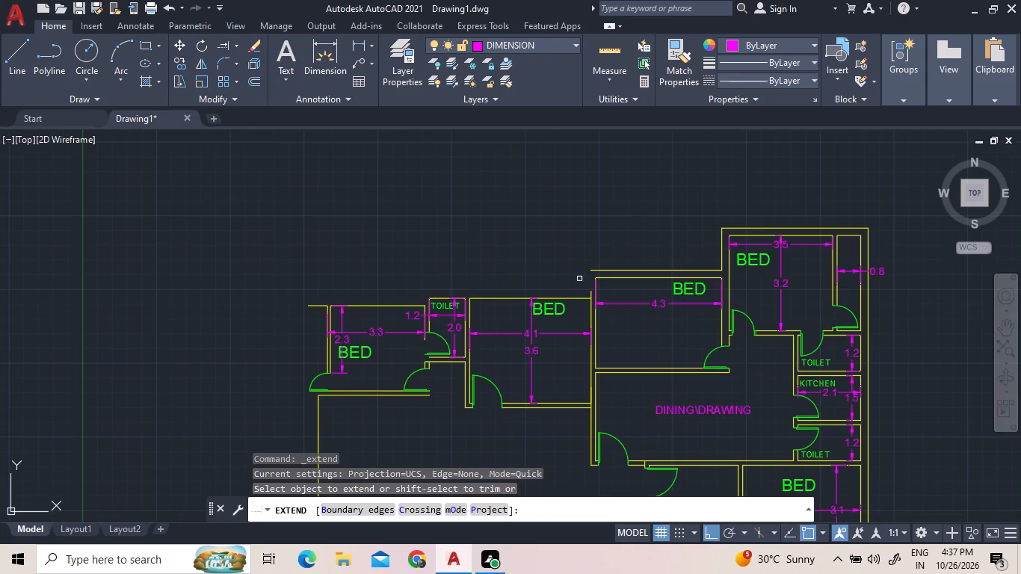
scroll(590, 291, up, 4)
click(593, 296)
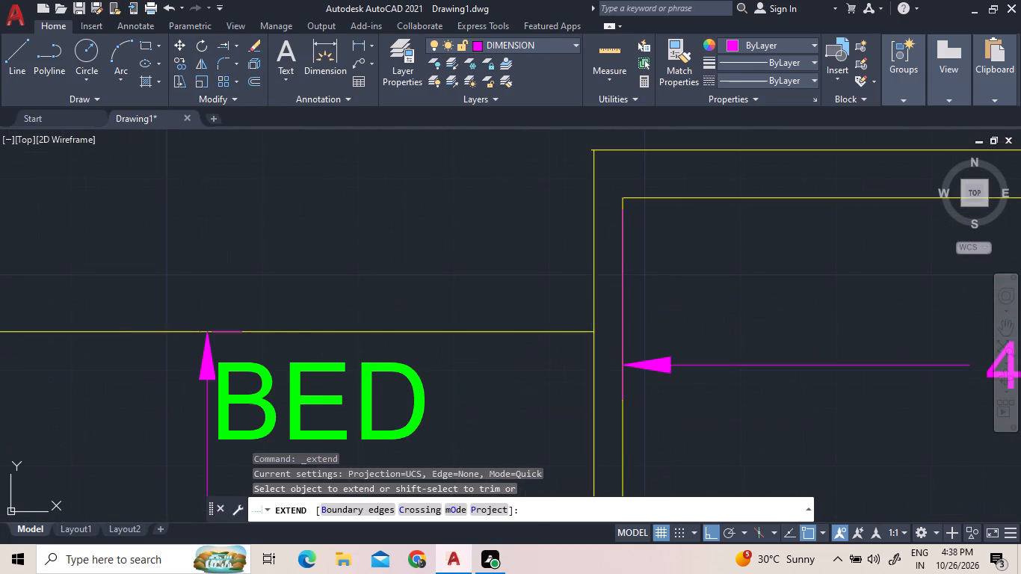
scroll(585, 239, down, 3)
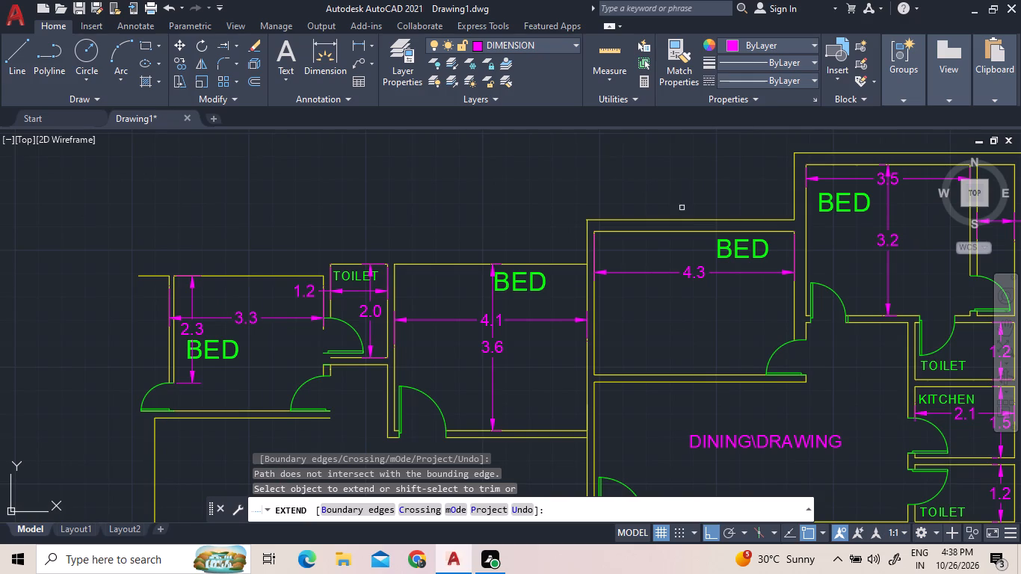
right_click(680, 189)
click(688, 196)
Trim the overhanging end of the 4.3-wide bedroom's upper outer wall line at its corner with the extended side wall.
scroll(626, 205, up, 3)
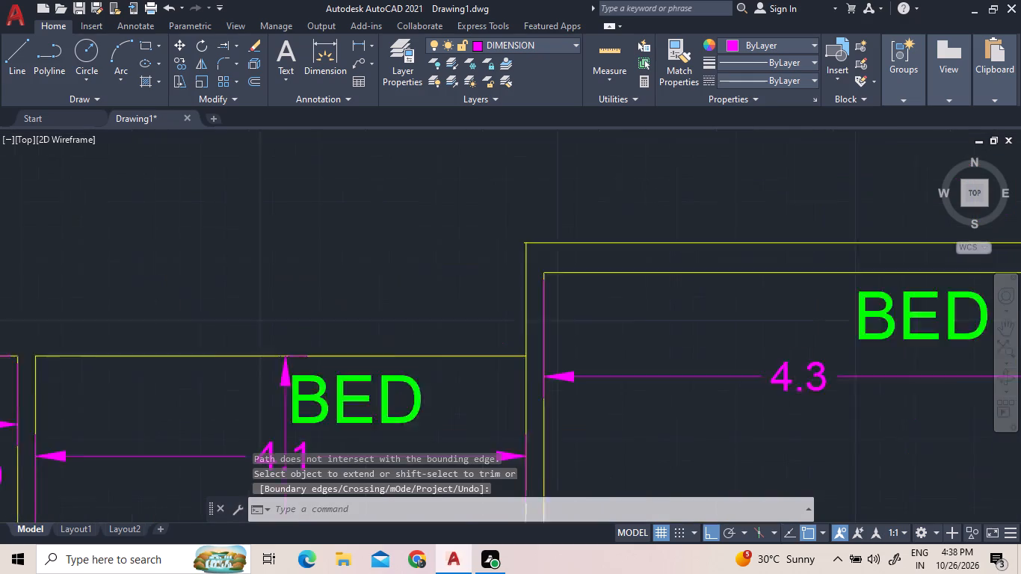
scroll(474, 274, up, 7)
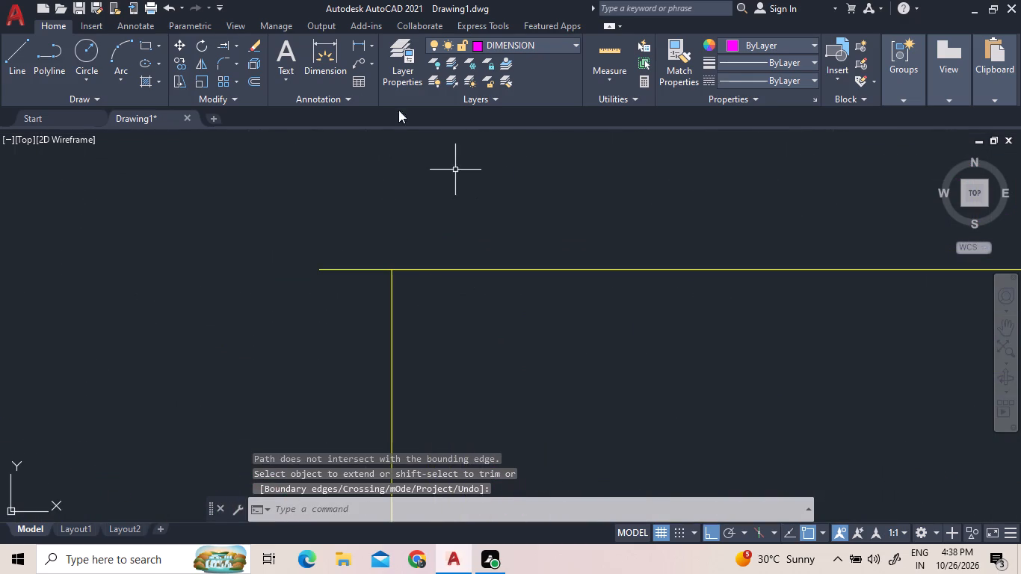
click(238, 46)
click(239, 72)
click(375, 268)
scroll(377, 229, down, 8)
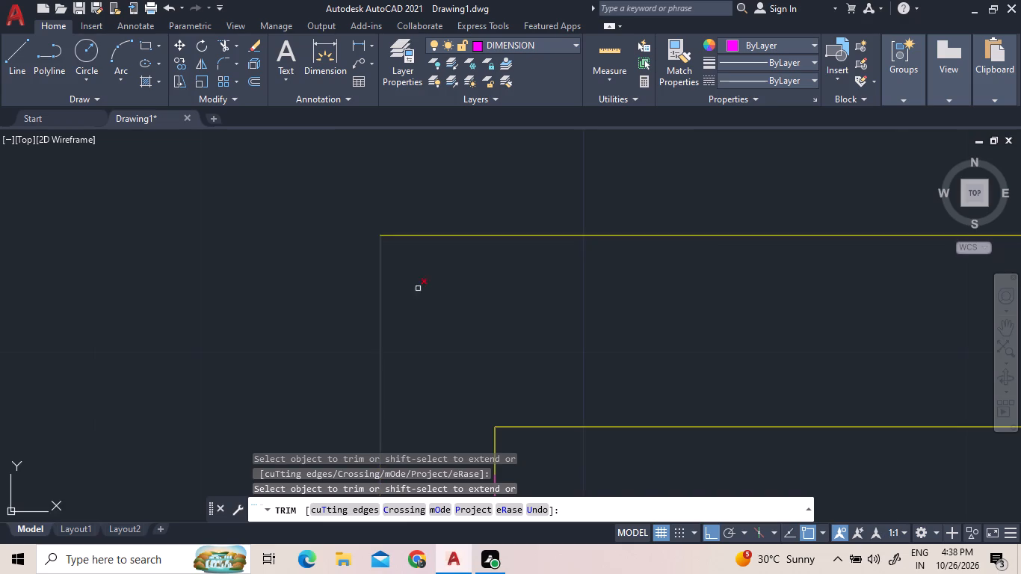
scroll(424, 299, down, 2)
scroll(357, 290, down, 2)
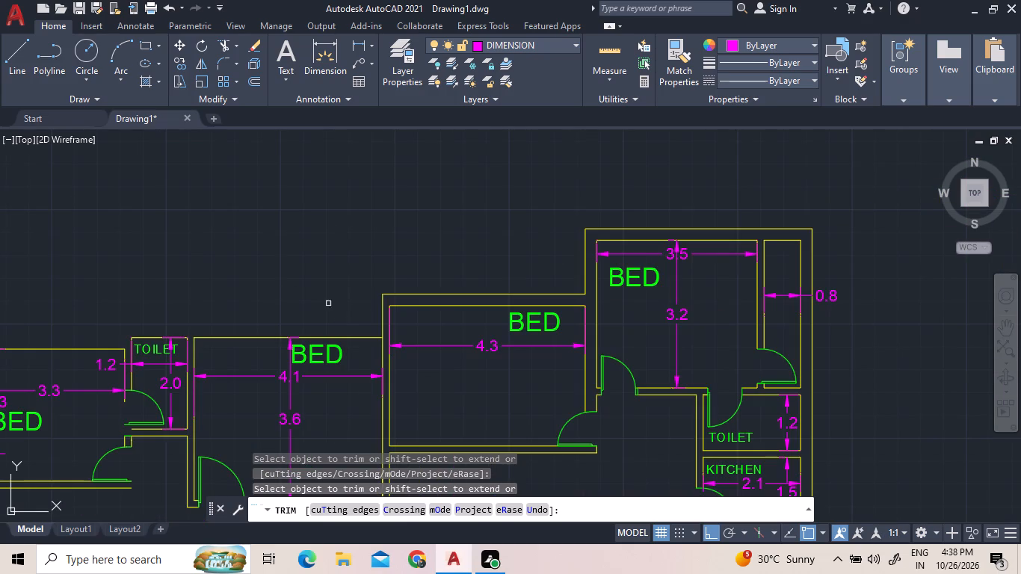
right_click(316, 292)
click(321, 295)
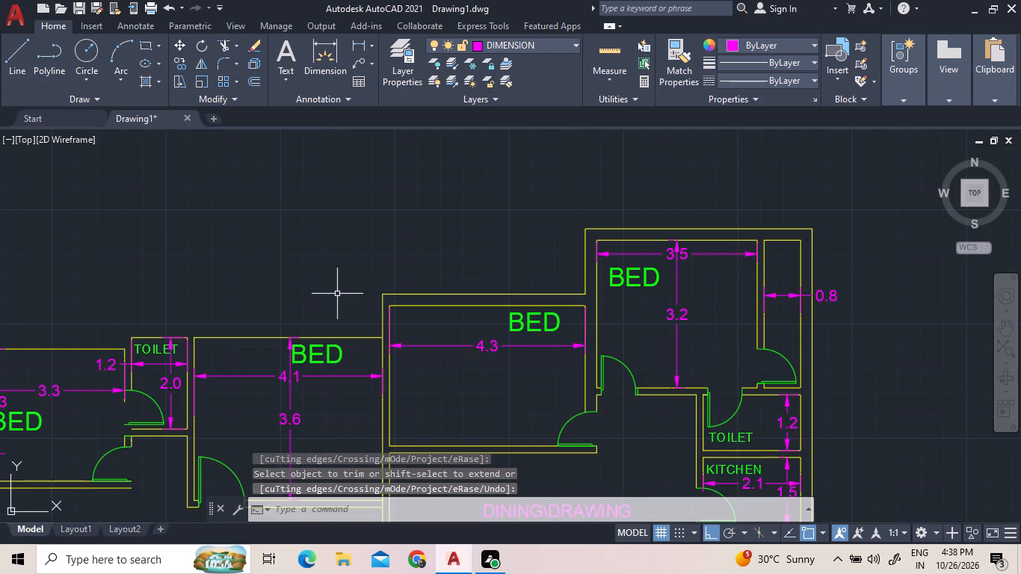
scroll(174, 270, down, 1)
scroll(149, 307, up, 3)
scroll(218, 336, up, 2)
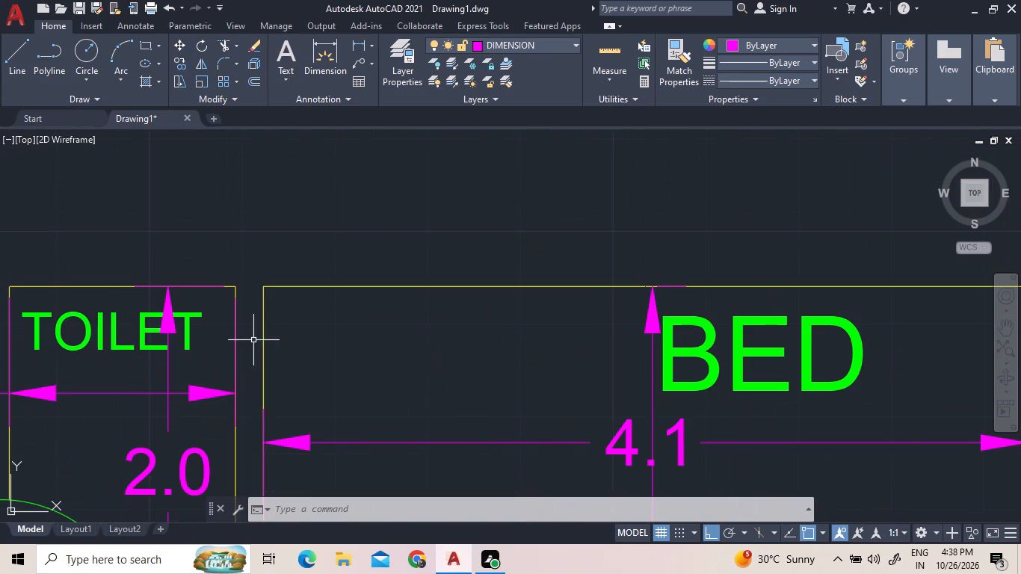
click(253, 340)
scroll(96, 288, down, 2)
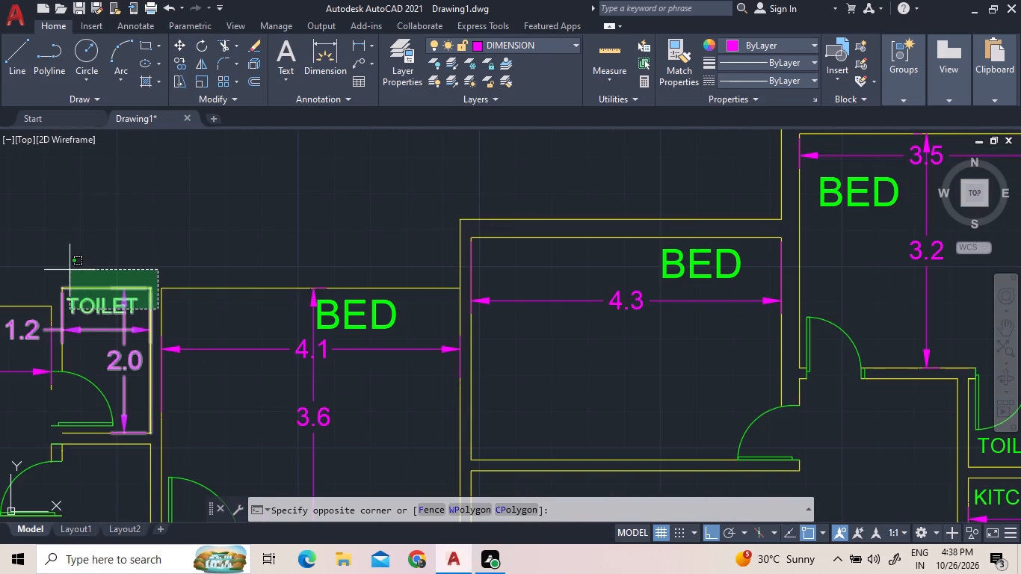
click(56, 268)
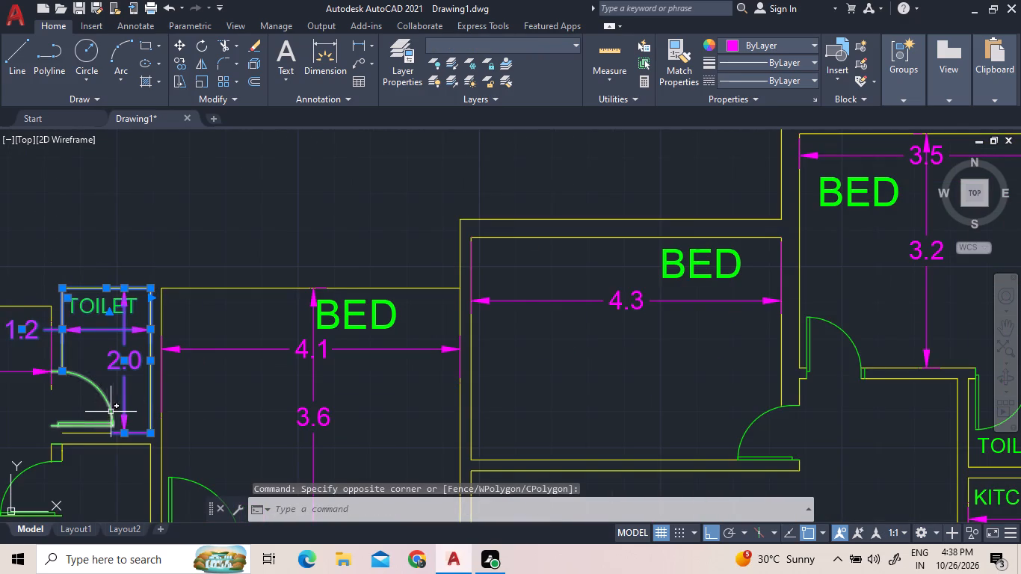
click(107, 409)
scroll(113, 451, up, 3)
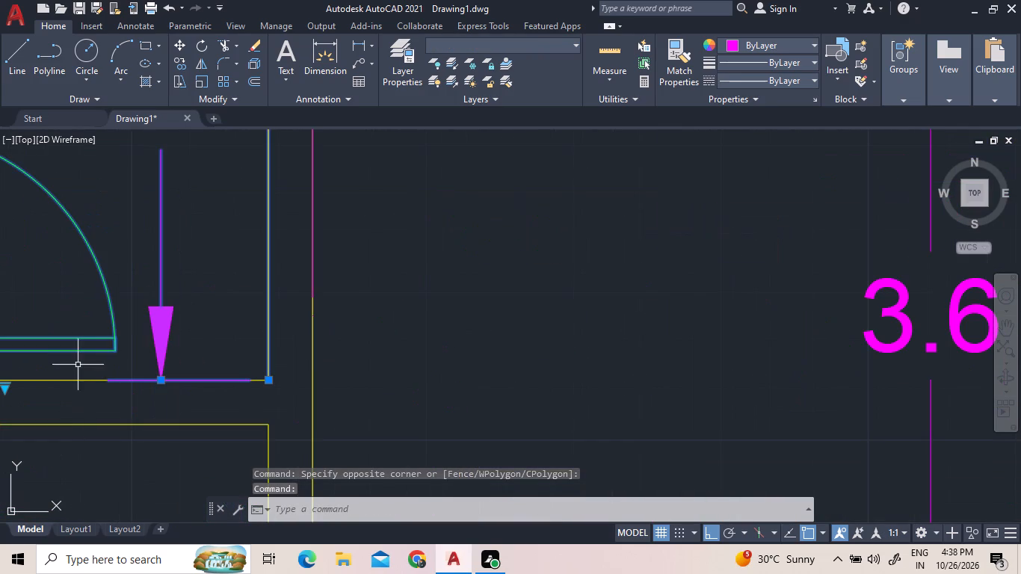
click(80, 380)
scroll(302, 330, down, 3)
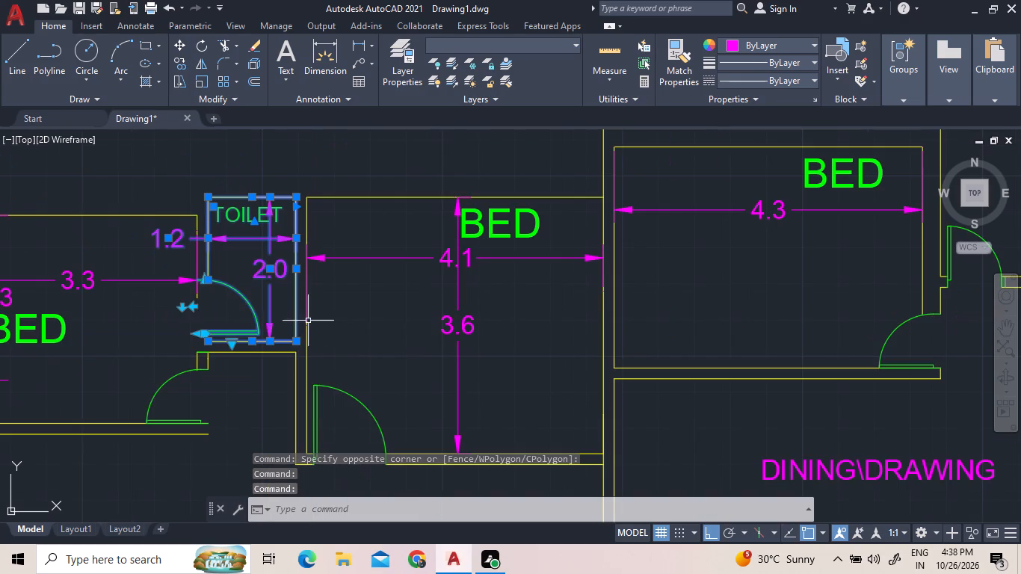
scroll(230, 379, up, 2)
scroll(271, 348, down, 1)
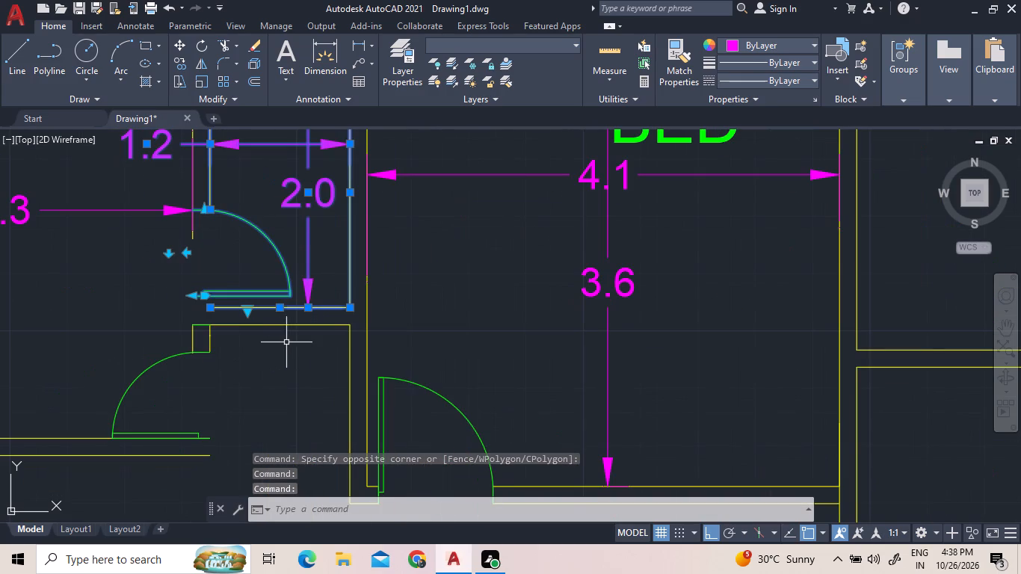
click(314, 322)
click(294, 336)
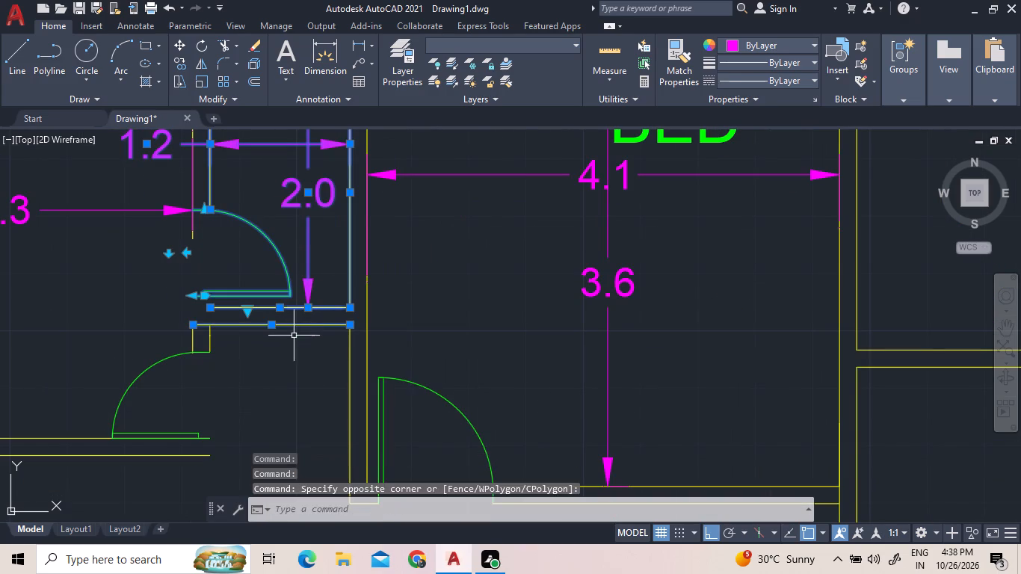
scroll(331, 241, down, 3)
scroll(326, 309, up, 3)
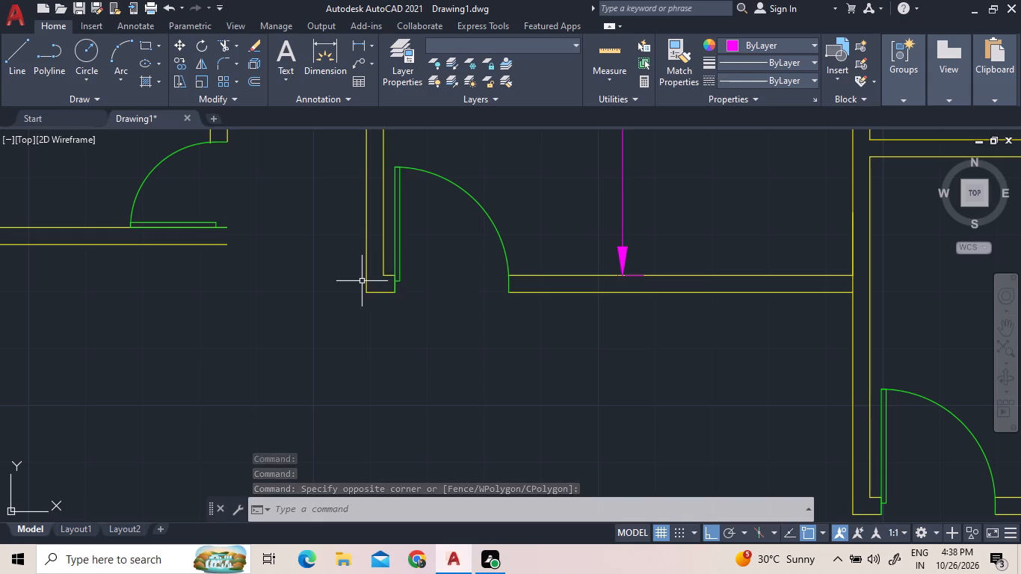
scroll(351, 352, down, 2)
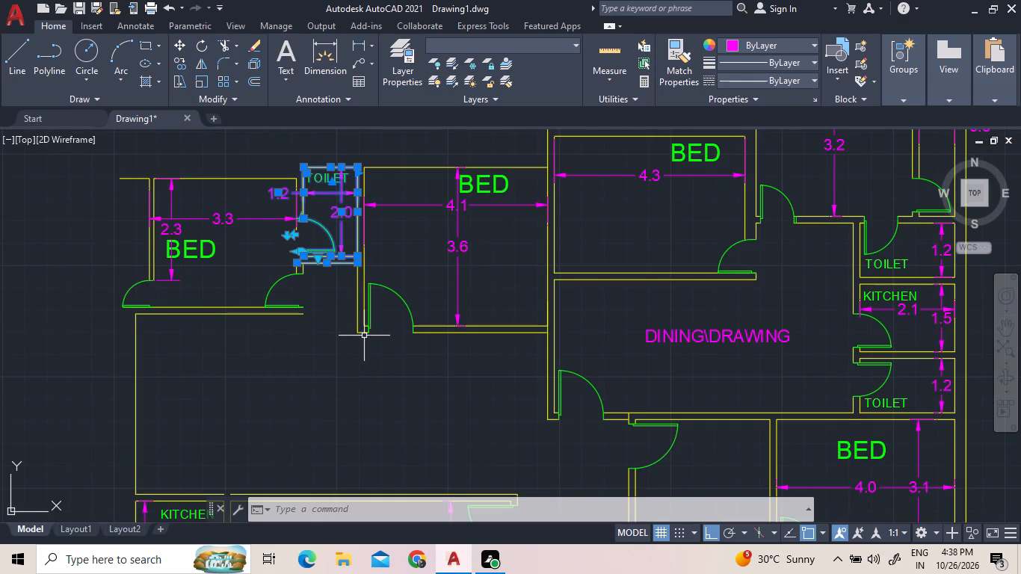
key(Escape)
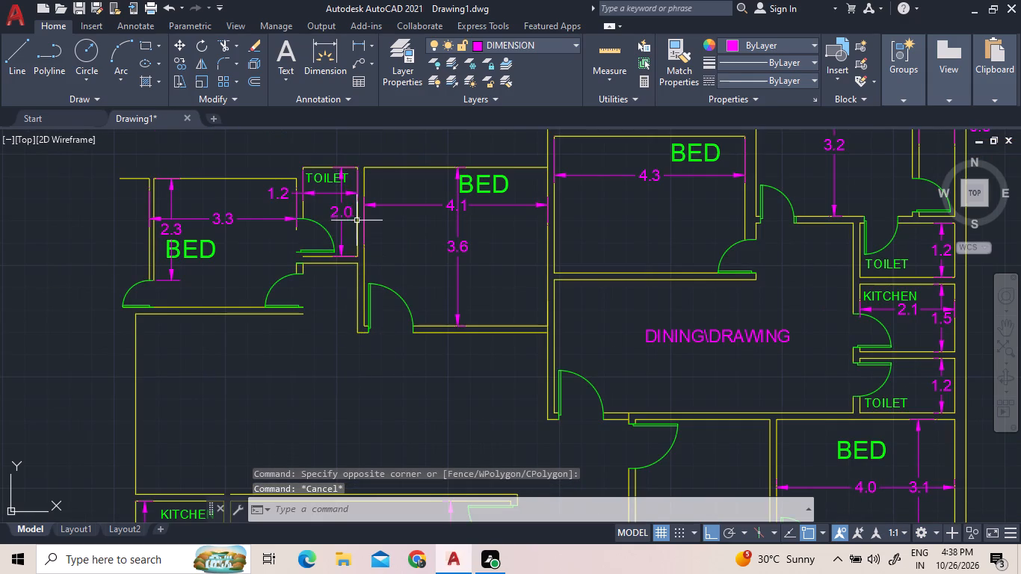
Join the two wall line segments running above the kitchen and the 6.3-wide dining/drawing room into a single line.
scroll(445, 243, down, 1)
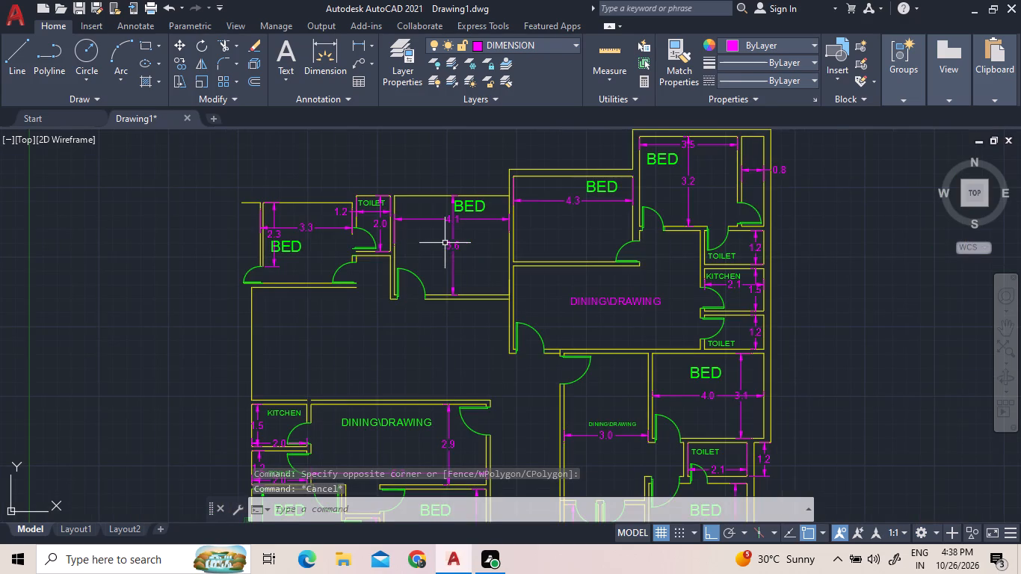
scroll(378, 182, up, 2)
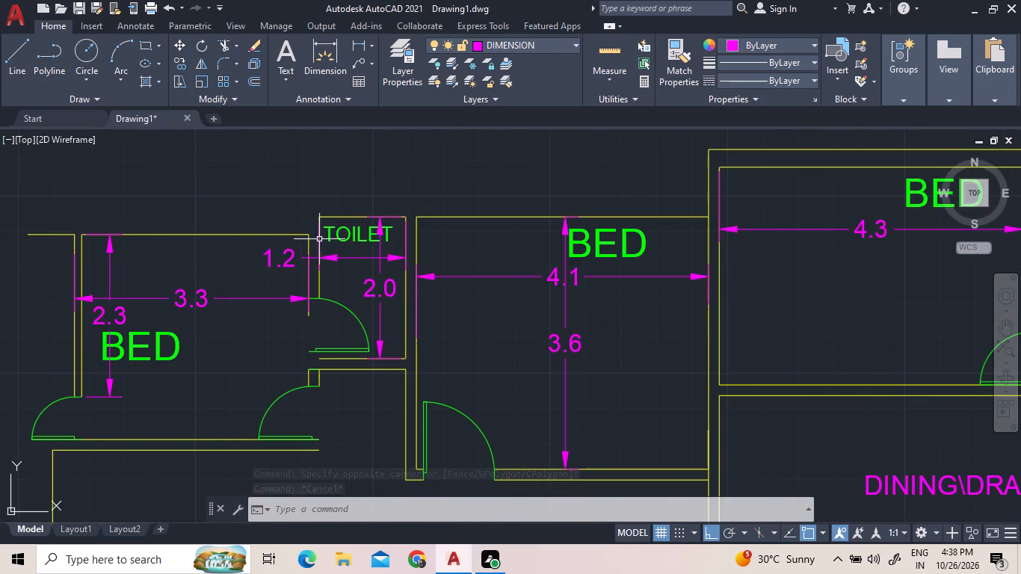
scroll(322, 204, down, 2)
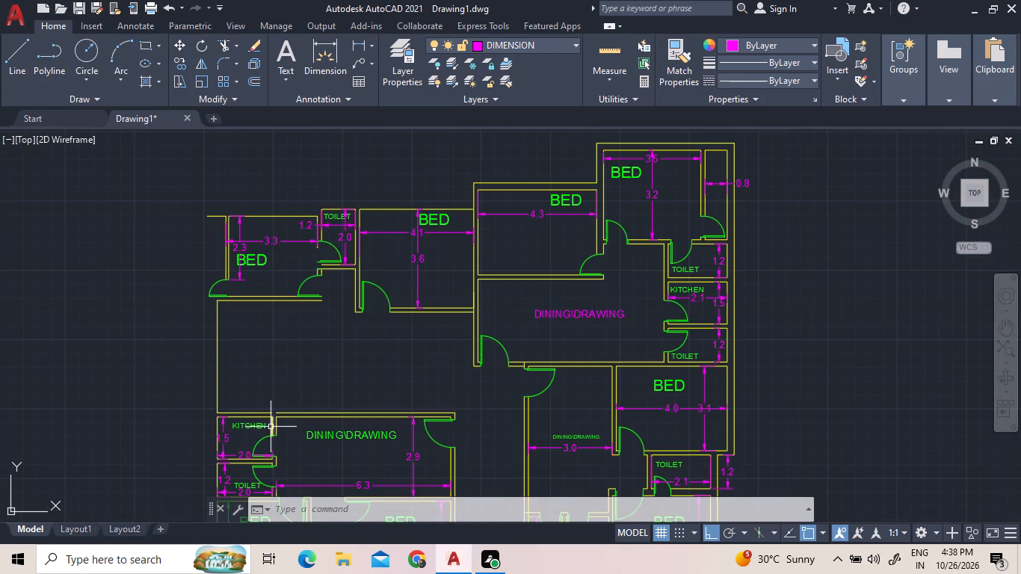
scroll(283, 421, up, 2)
click(296, 401)
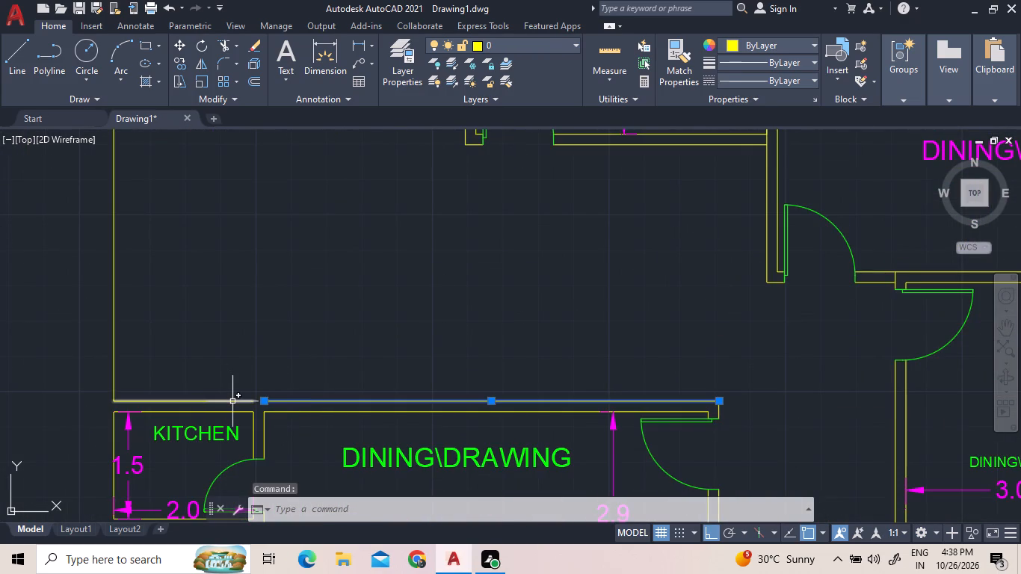
click(232, 401)
key(j)
key(space)
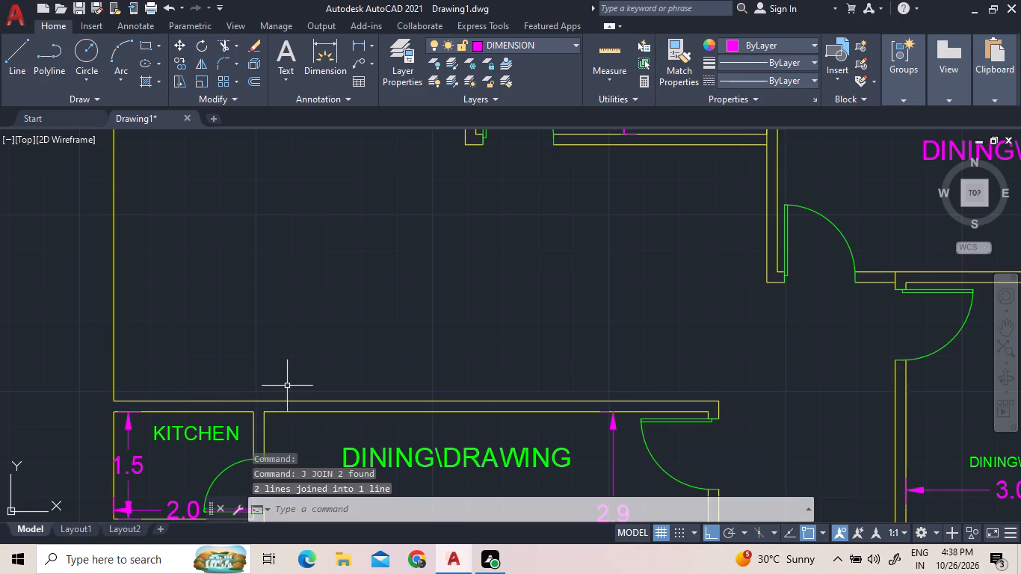
Quick-measure the large open space above the kitchen and the 6.3-wide dining/drawing room.
scroll(292, 420, down, 2)
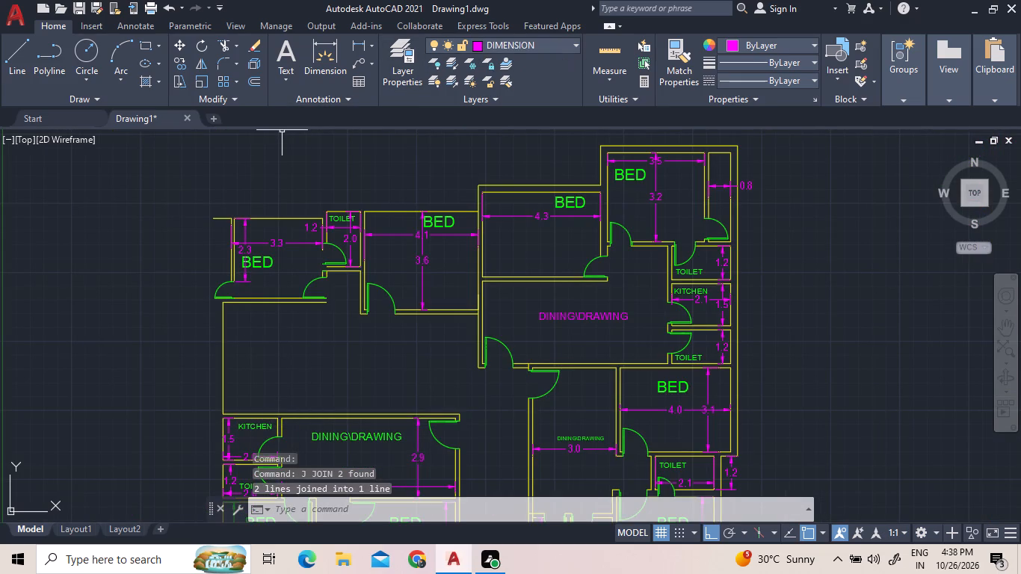
click(622, 49)
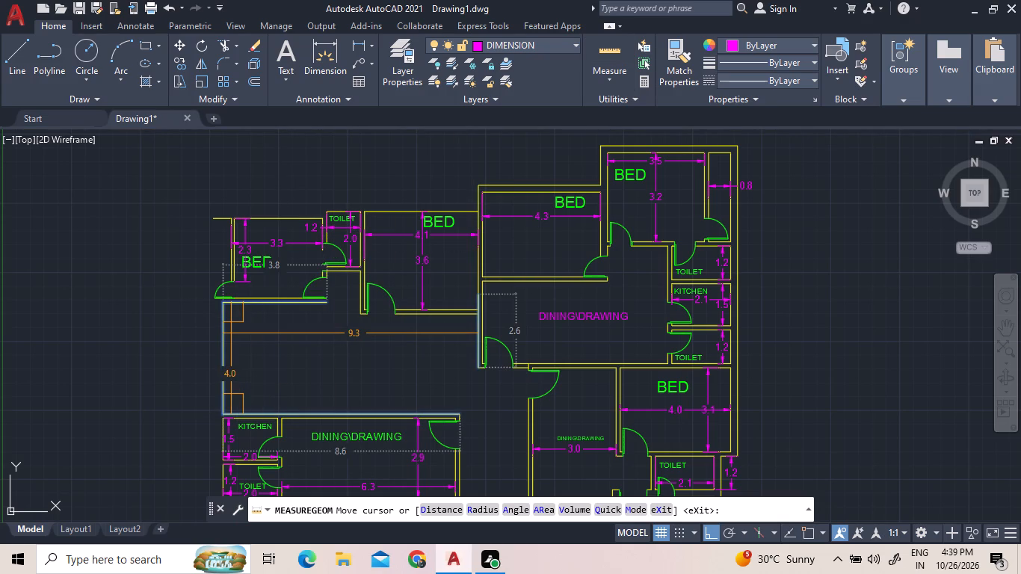
key(Escape)
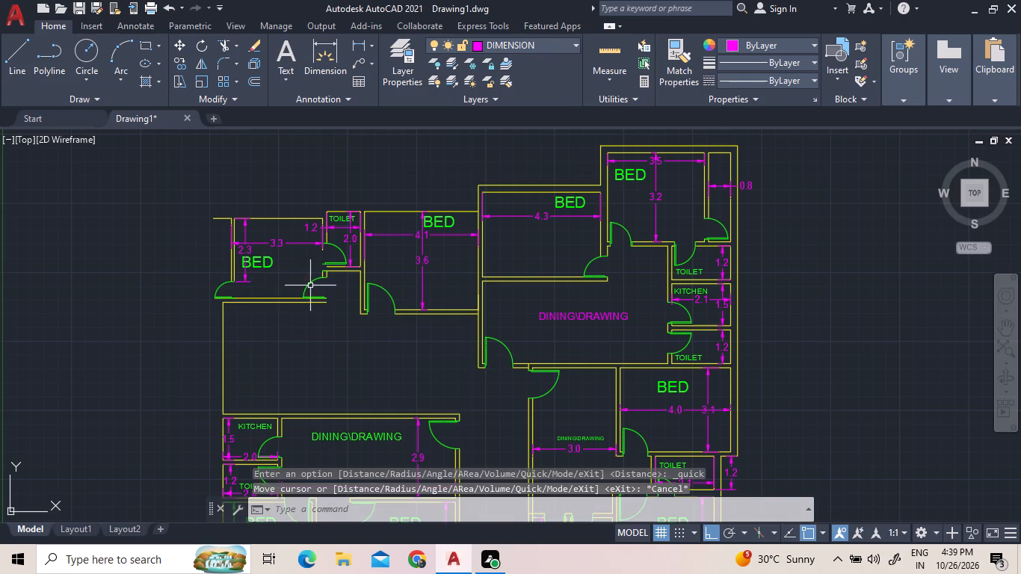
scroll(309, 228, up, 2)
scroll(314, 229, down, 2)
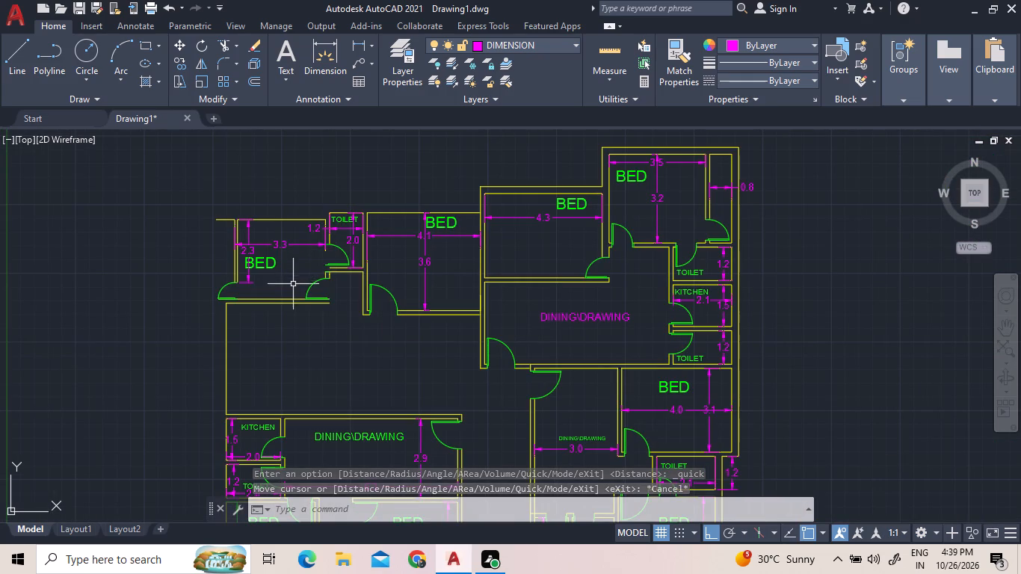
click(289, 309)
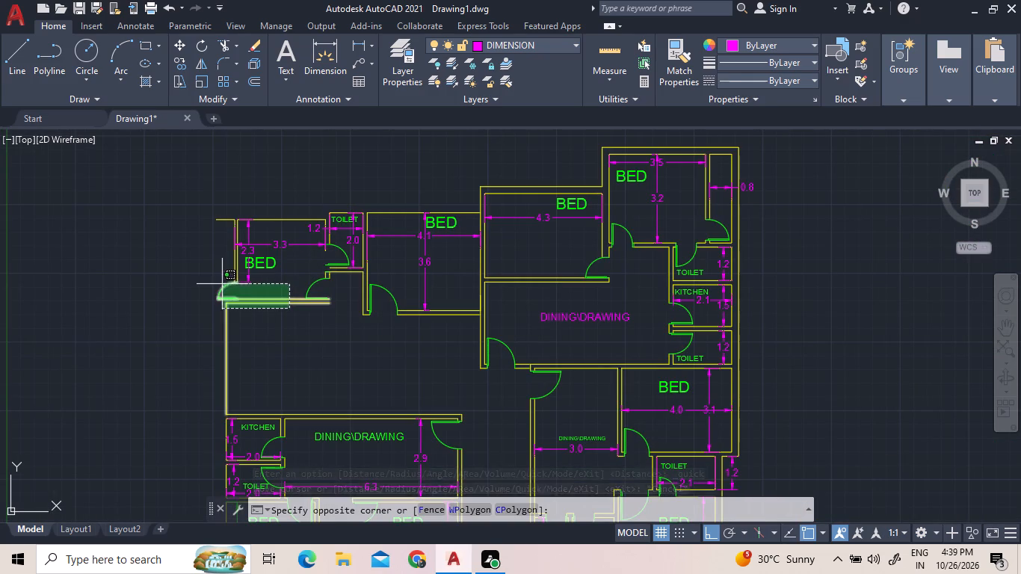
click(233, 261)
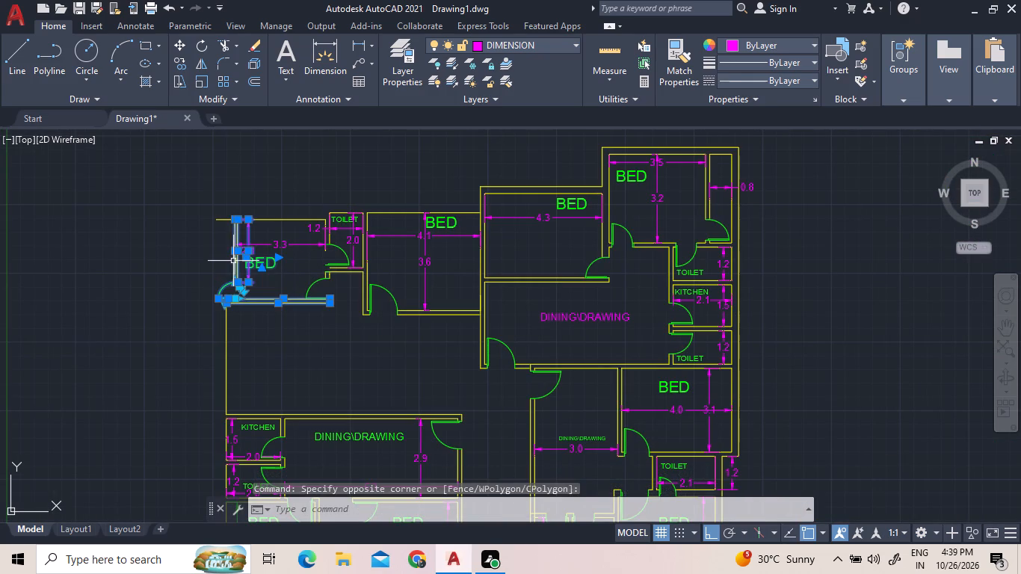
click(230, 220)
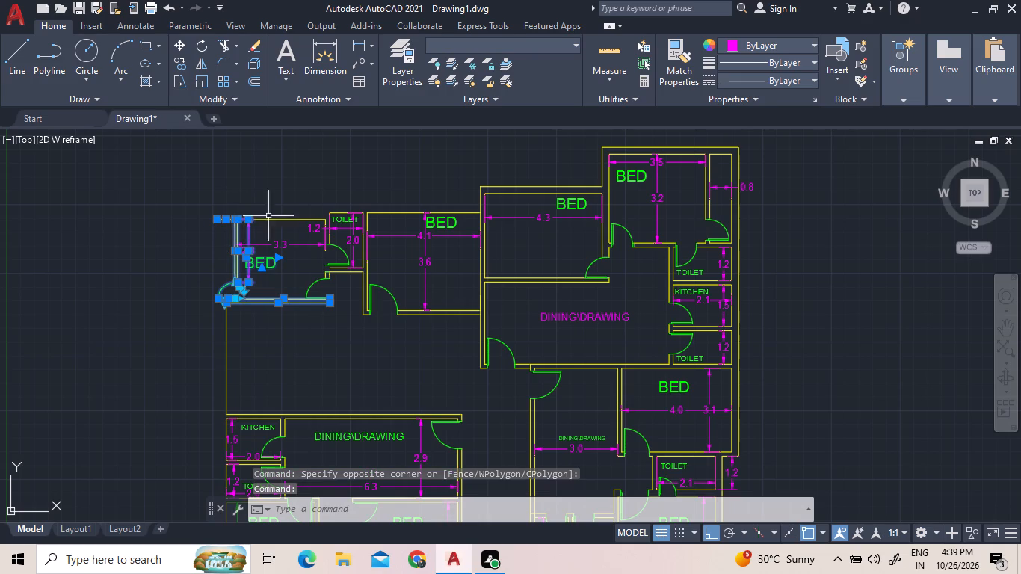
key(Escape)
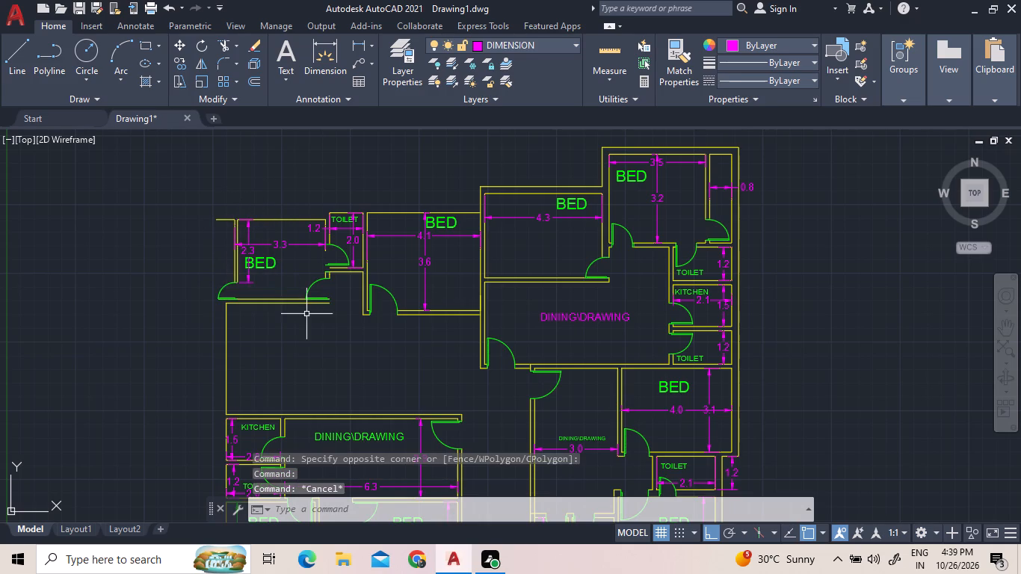
Move the 3.3-wide bedroom and its adjoining toilet, with their walls, doors, labels and dimensions, a short distance straight down.
click(306, 314)
click(231, 252)
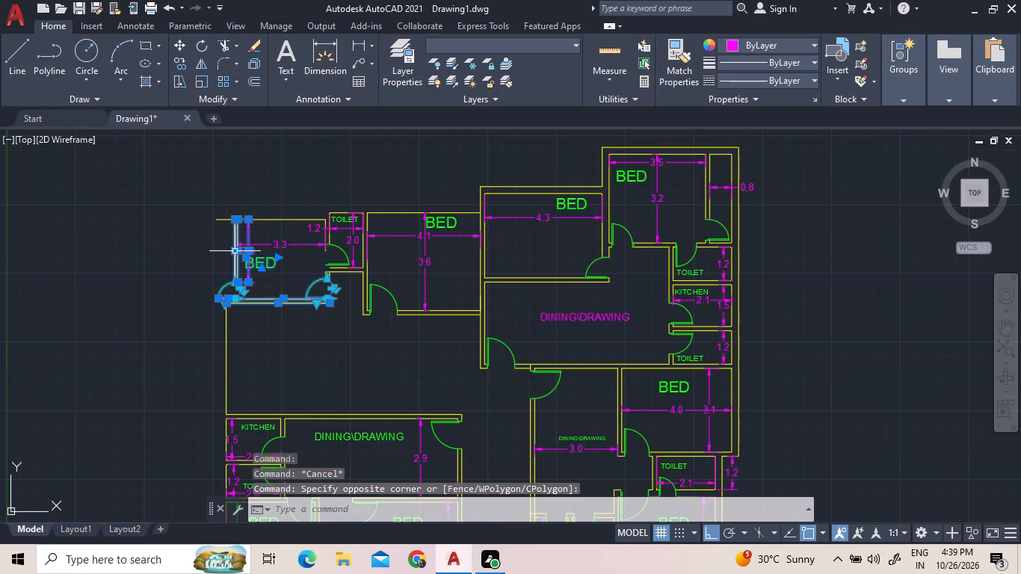
click(290, 201)
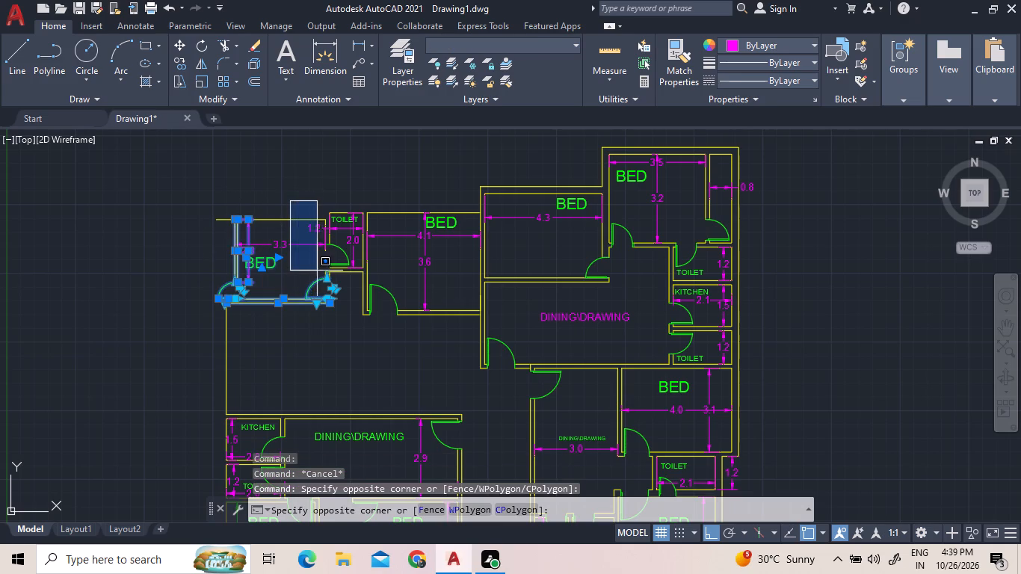
double_click(319, 271)
click(271, 205)
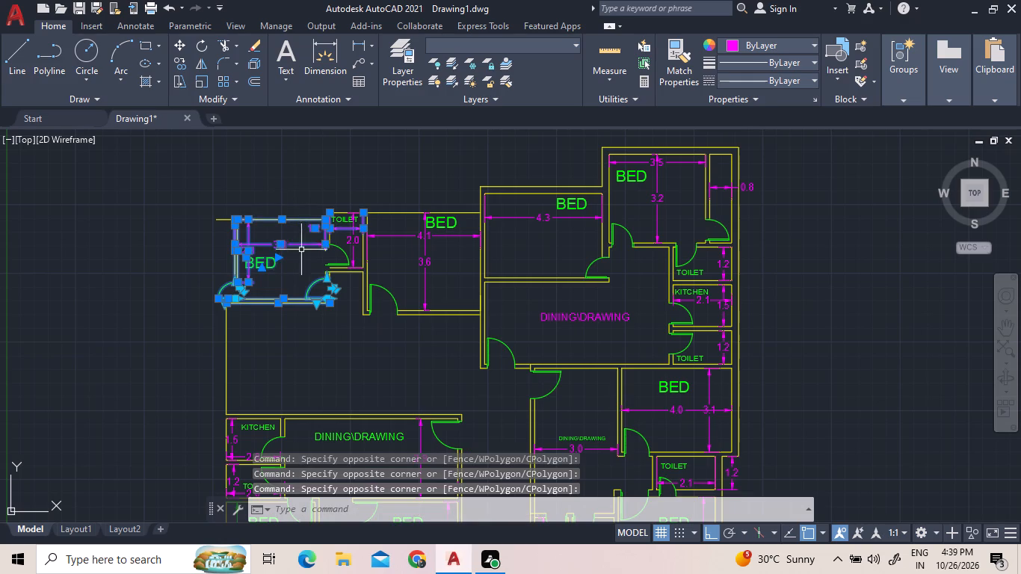
scroll(327, 265, up, 2)
click(379, 300)
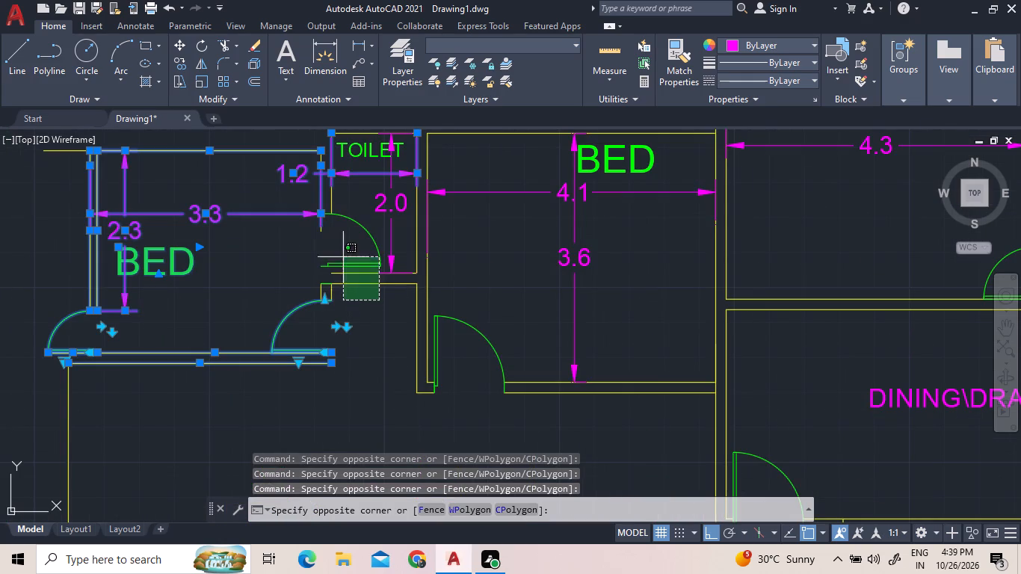
click(306, 235)
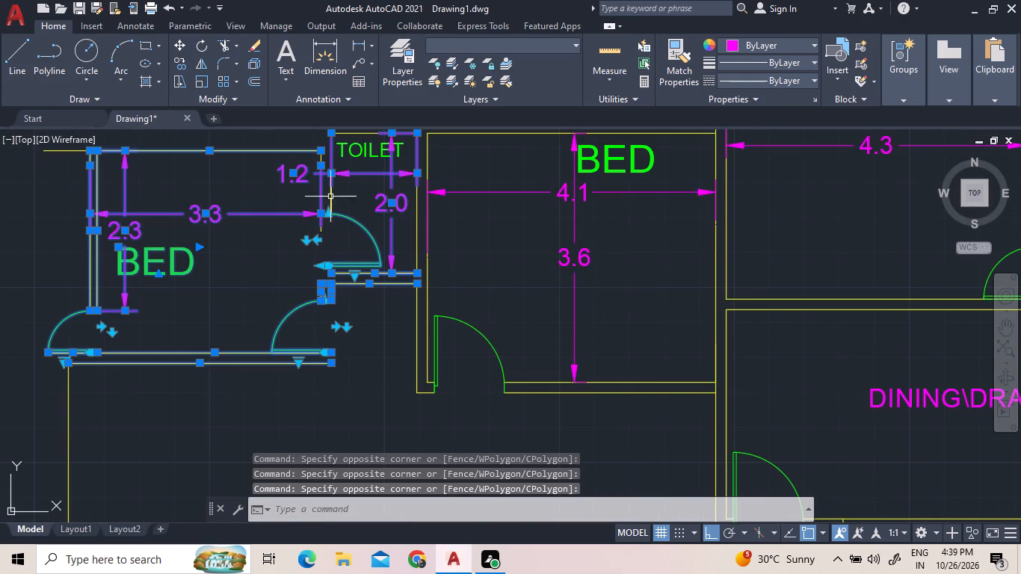
click(337, 201)
click(325, 188)
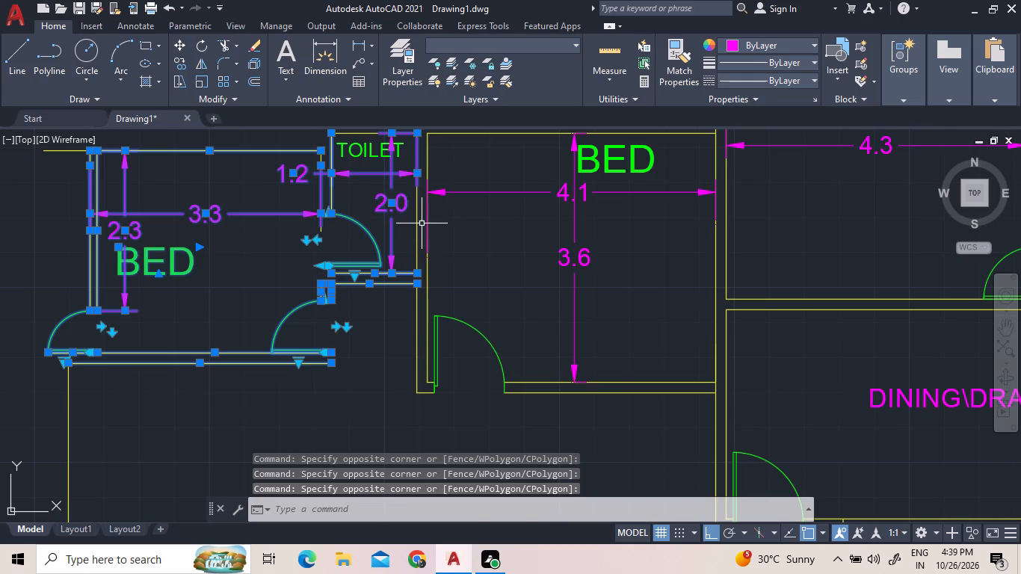
click(422, 223)
click(404, 213)
scroll(390, 204, down, 1)
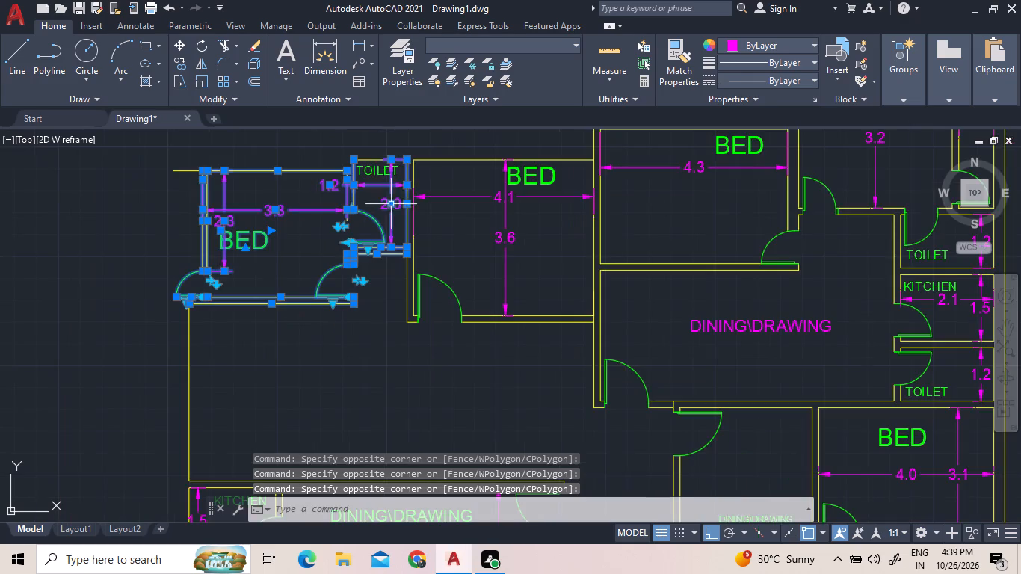
scroll(365, 156, up, 3)
click(420, 246)
click(372, 161)
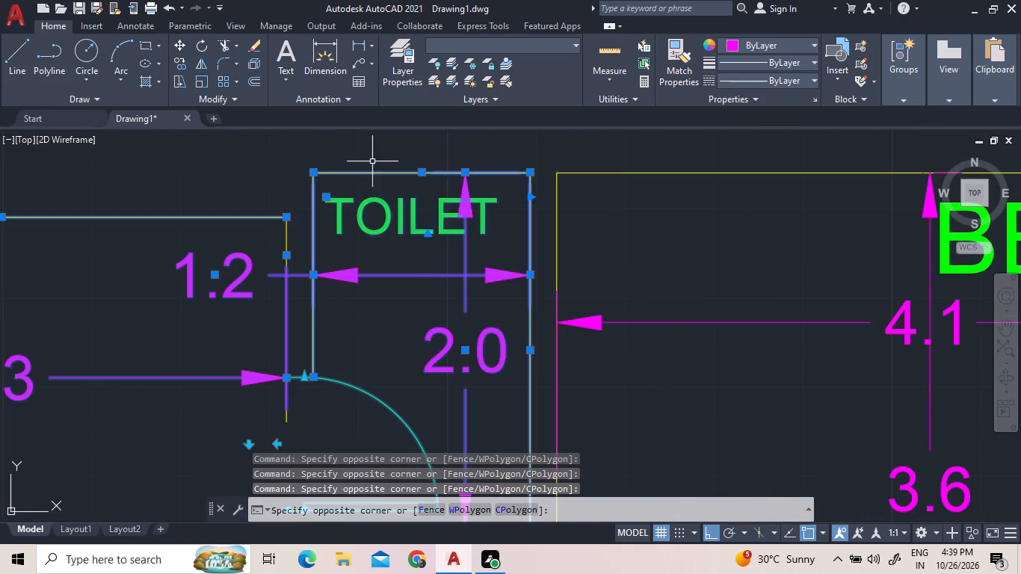
scroll(417, 219, down, 3)
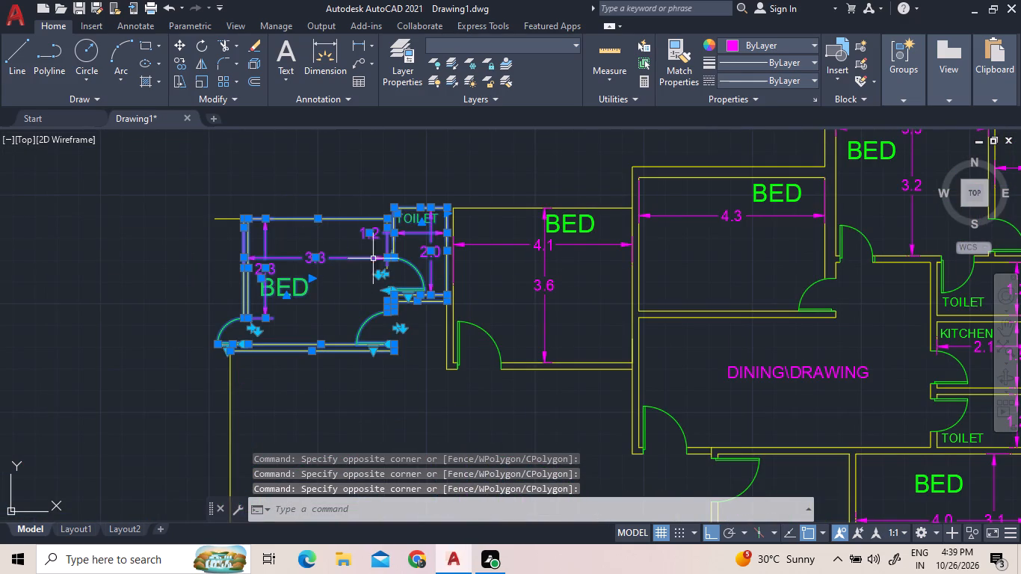
right_click(398, 191)
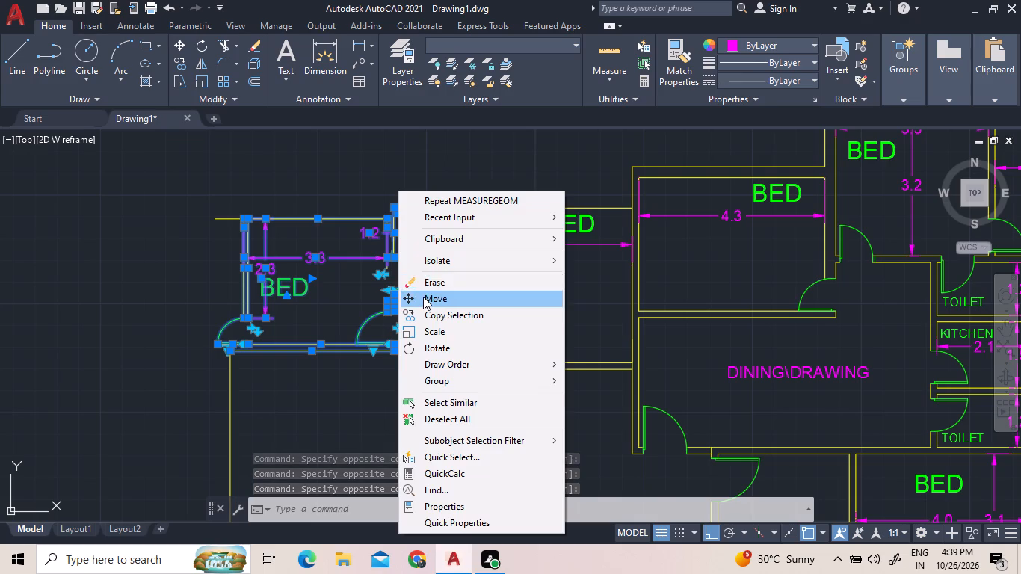
click(423, 297)
click(389, 217)
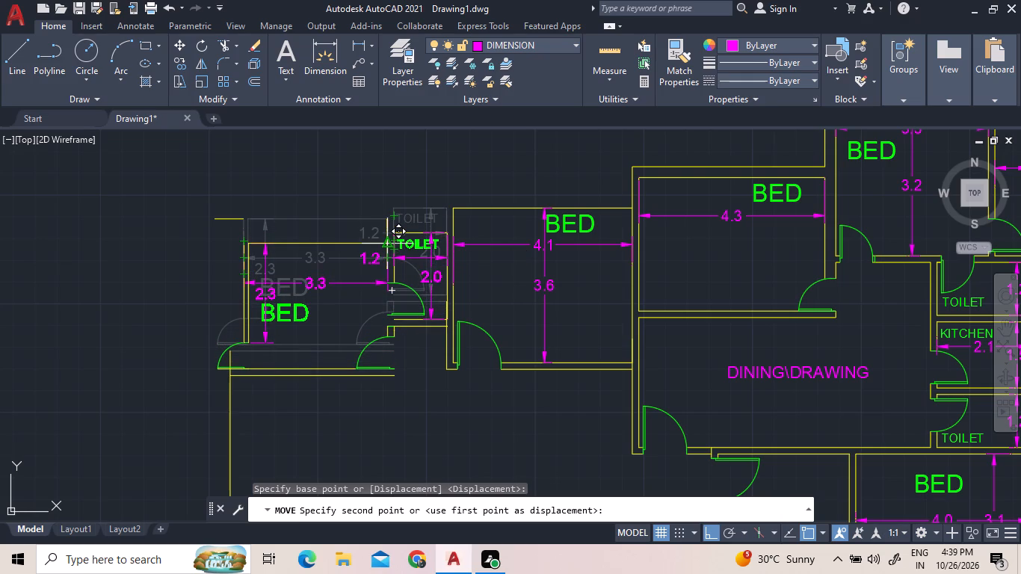
click(389, 246)
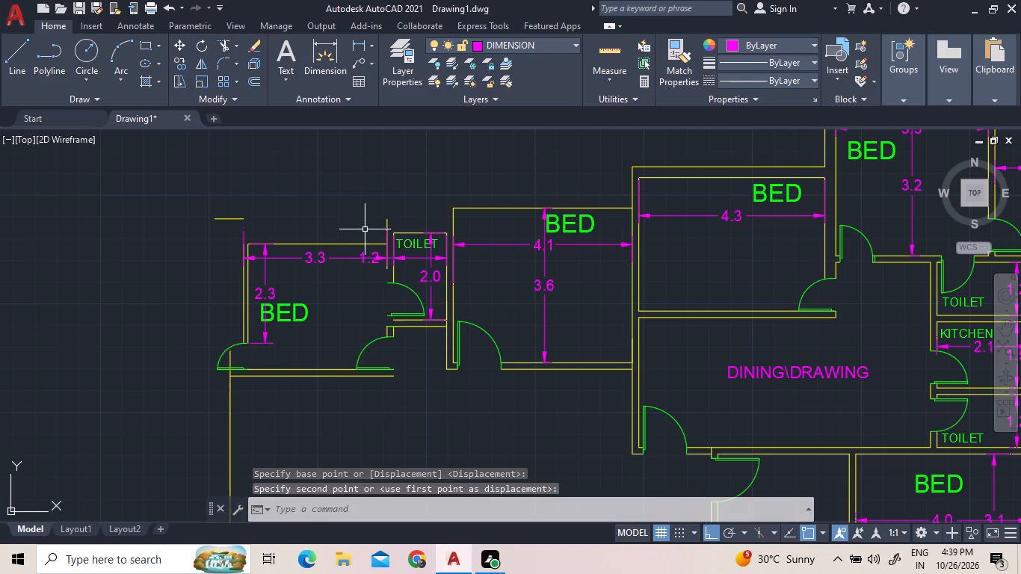
Trim the open space's outer side wall line where it projects above the moved bedroom's lower wall.
scroll(439, 366, up, 4)
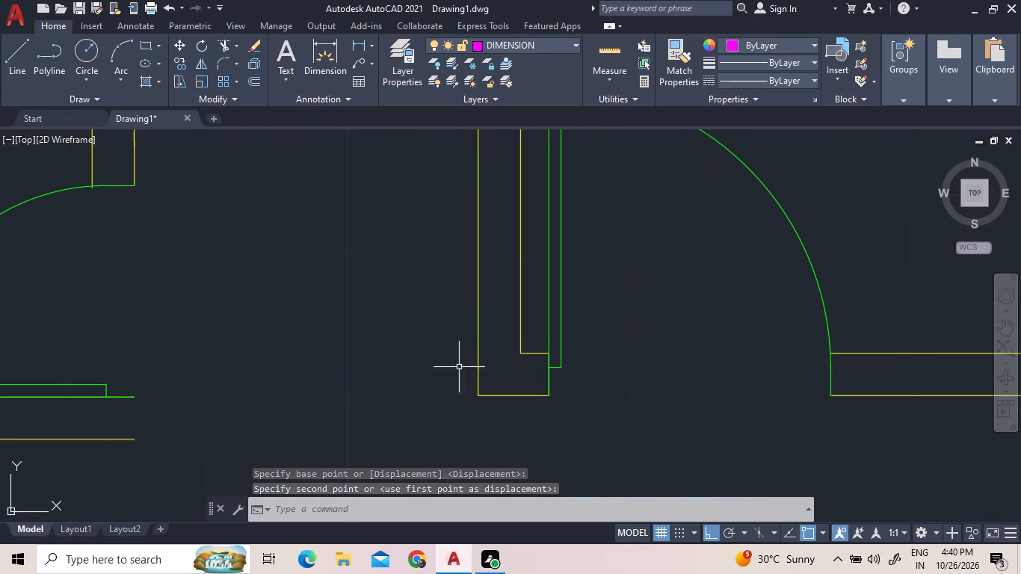
scroll(519, 369, up, 1)
scroll(525, 369, down, 5)
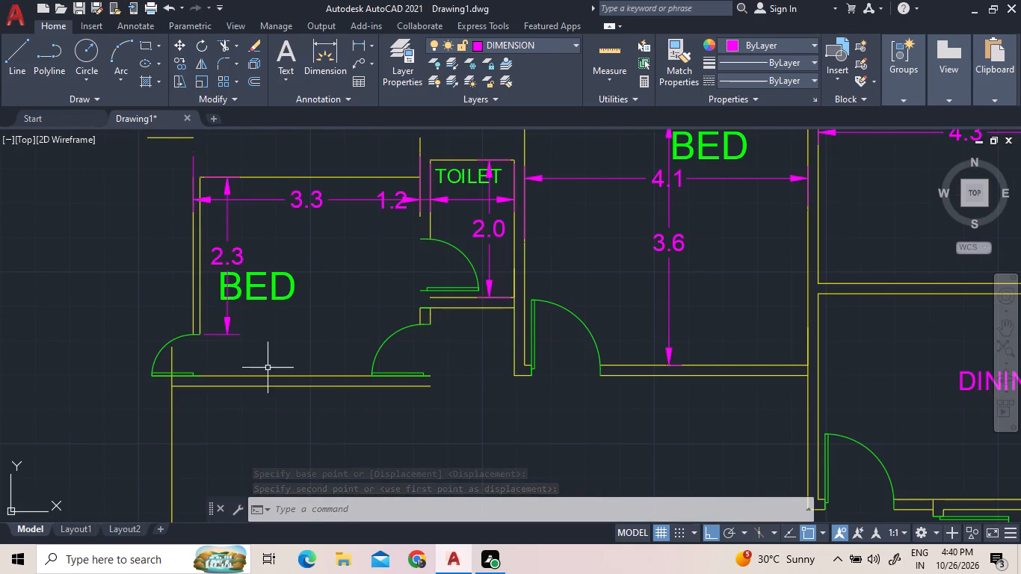
click(222, 49)
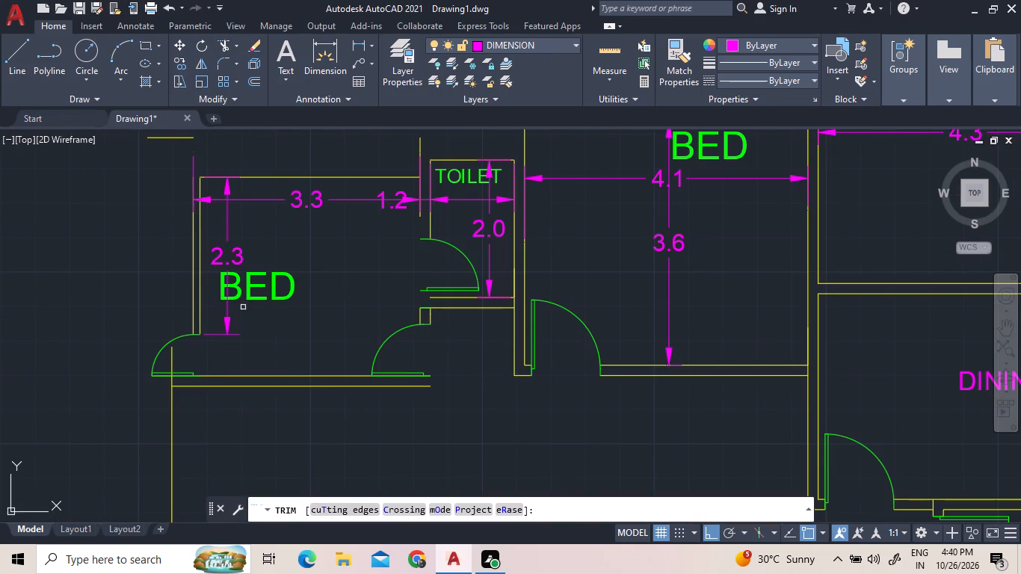
click(168, 355)
click(186, 354)
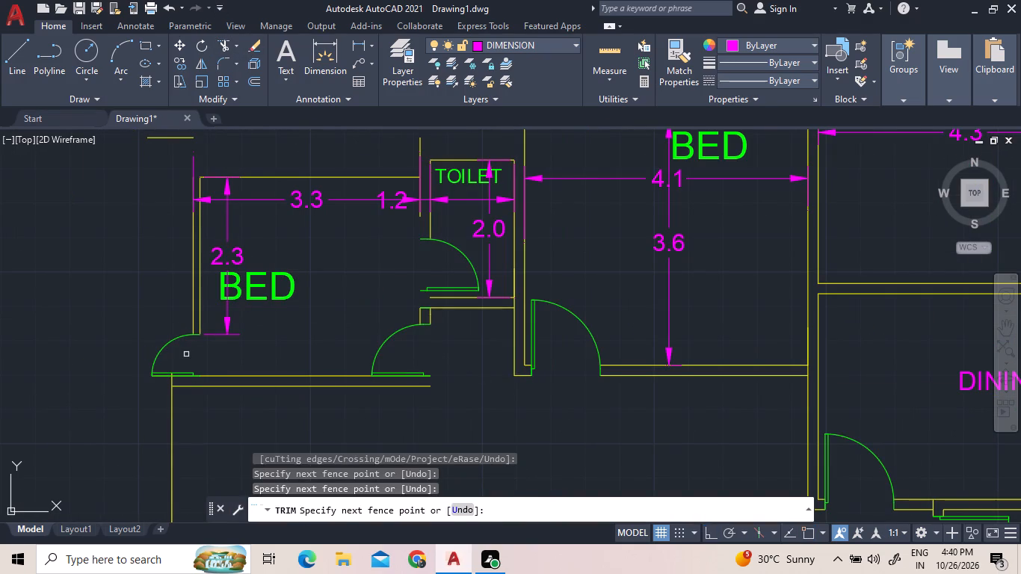
Remove the 3.3, 2.3, 1.2 and 2.0 dimensions from the moved bedroom and toilet while trimming.
click(299, 229)
click(212, 192)
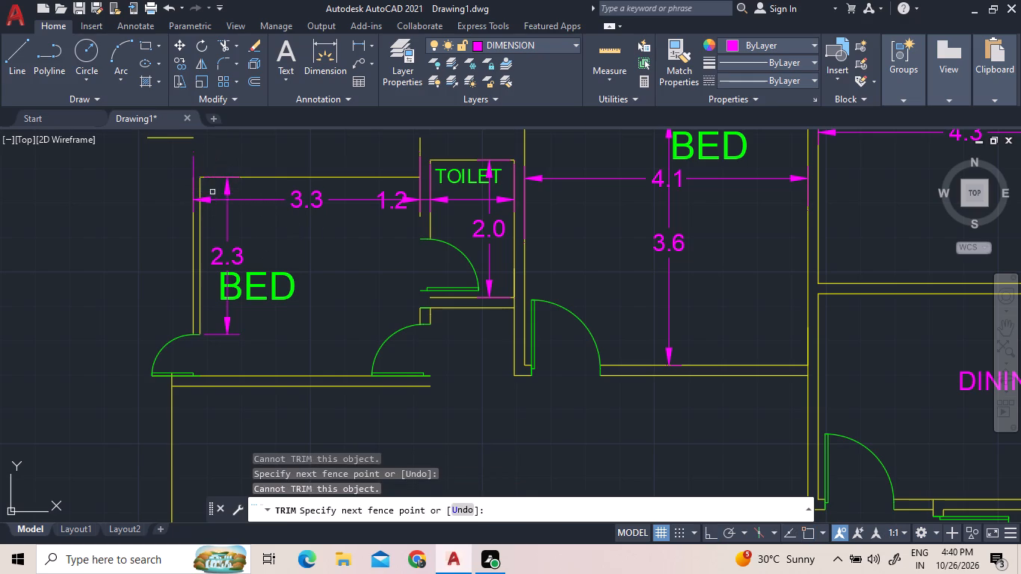
click(226, 198)
click(237, 200)
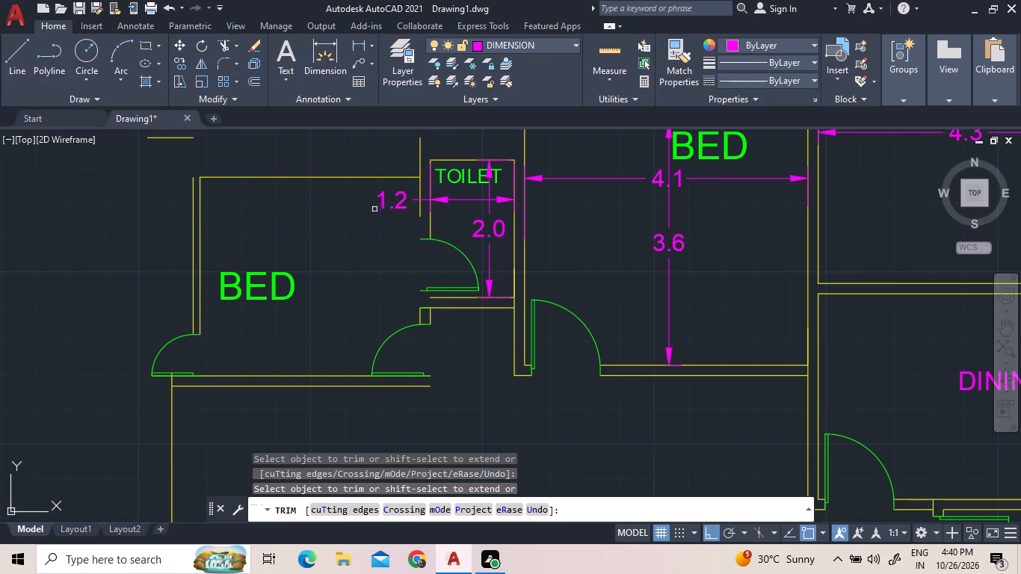
click(404, 200)
click(490, 200)
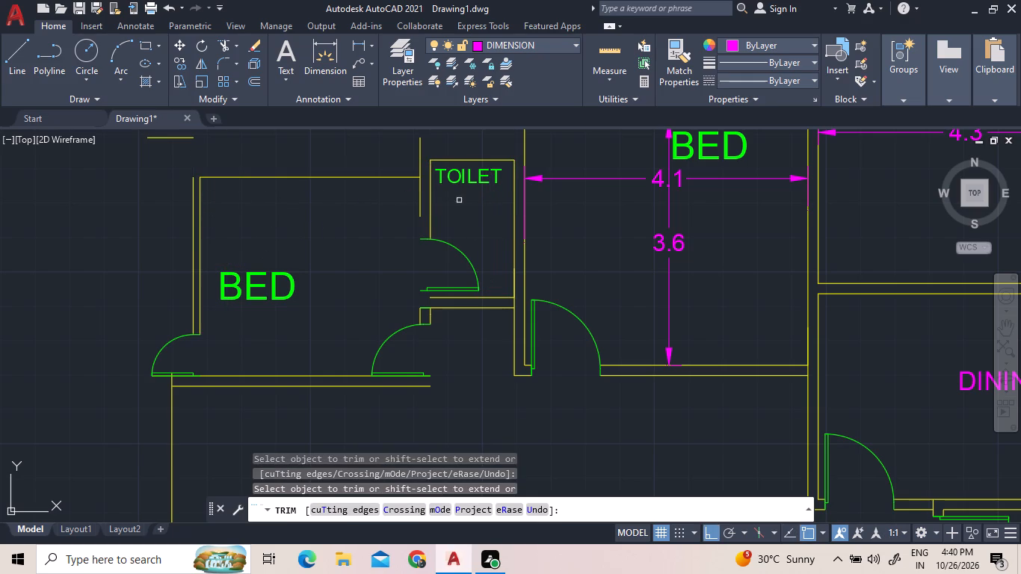
Clear the leftover wall line above the moved bedroom's outer corner and trim the overhanging upper end of its toilet-side wall line.
click(185, 136)
scroll(393, 291, down, 1)
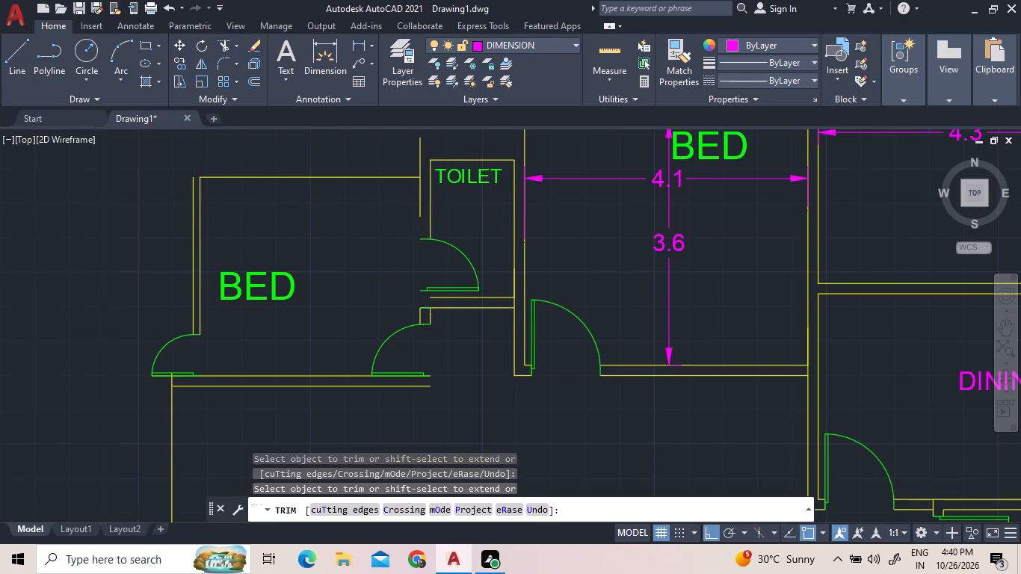
click(407, 199)
click(427, 203)
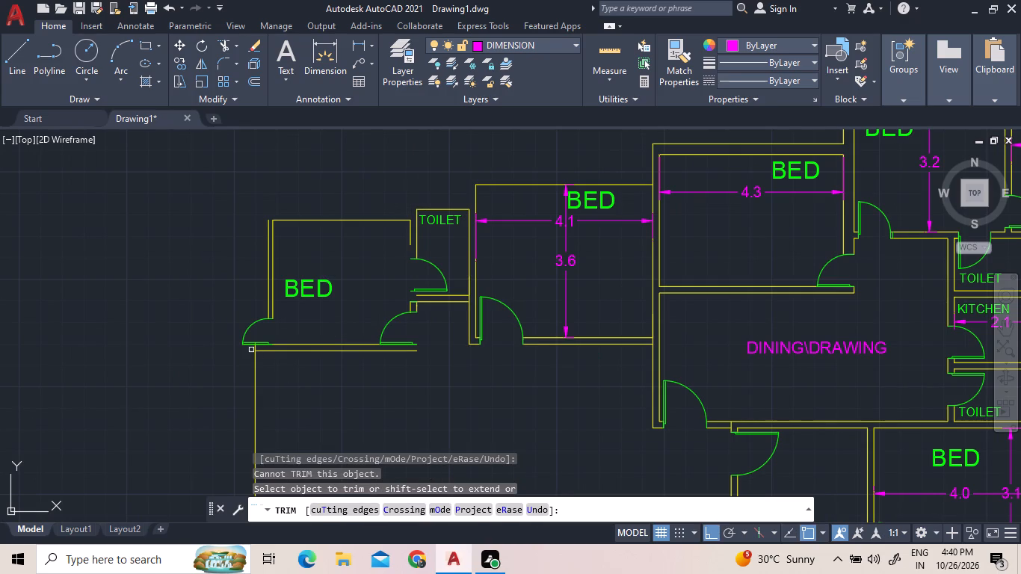
Trim away the open space's side wall line and its remaining stub above the lower wall line, beside the moved bedroom's outer door.
scroll(249, 347, up, 4)
click(279, 329)
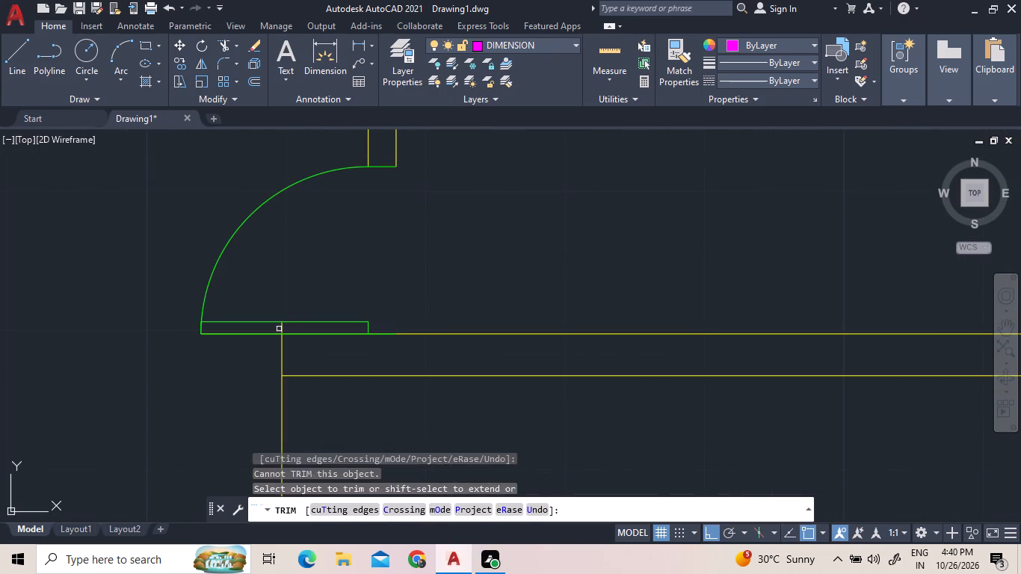
click(281, 325)
click(282, 355)
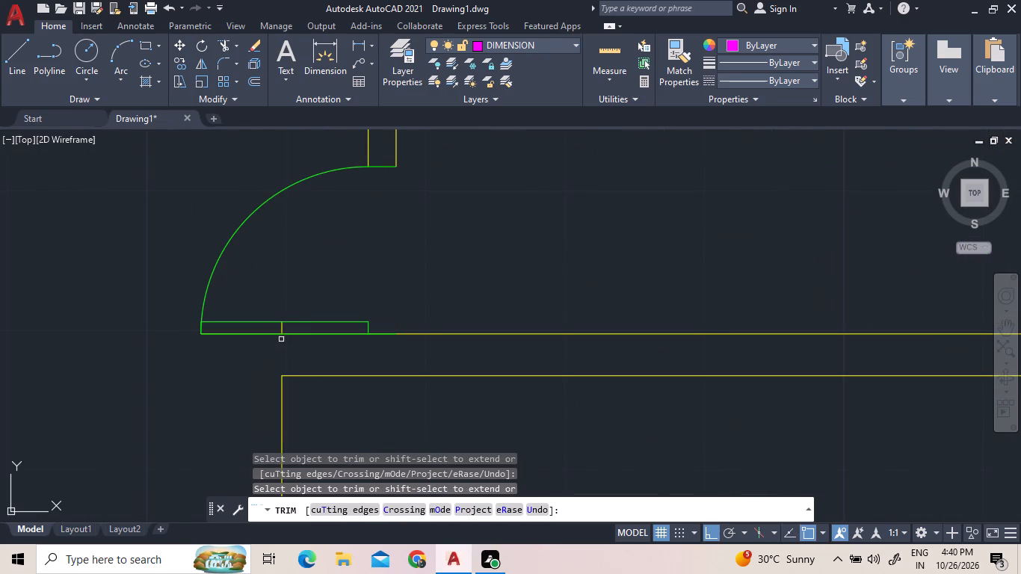
click(281, 327)
scroll(277, 354, down, 4)
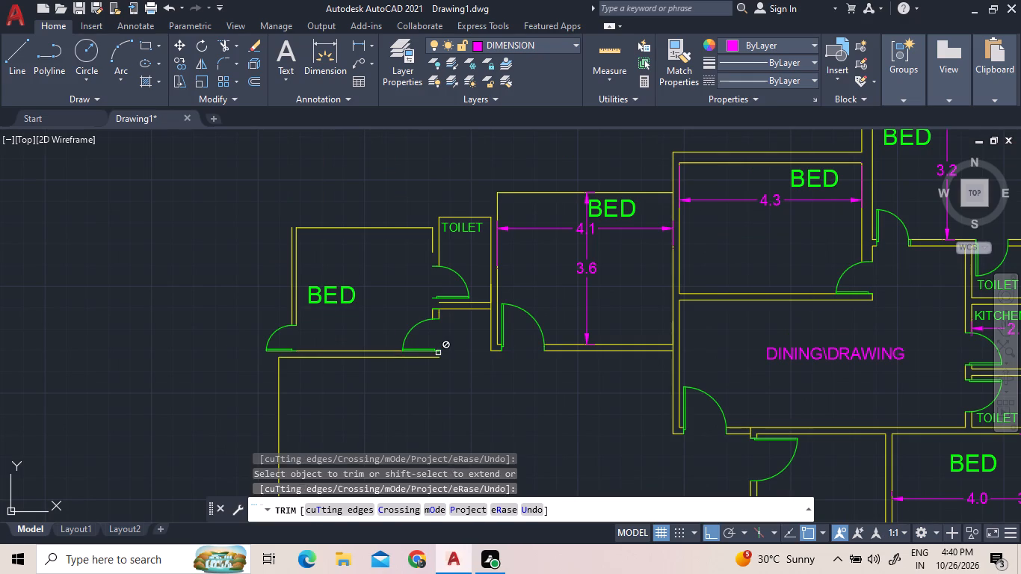
scroll(448, 299, up, 2)
scroll(448, 299, down, 2)
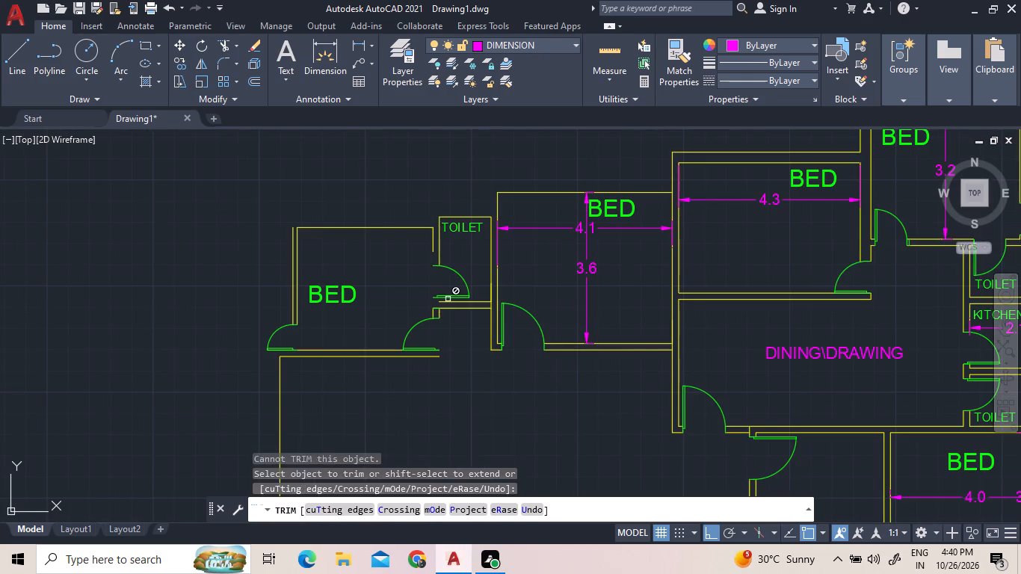
right_click(428, 193)
click(437, 197)
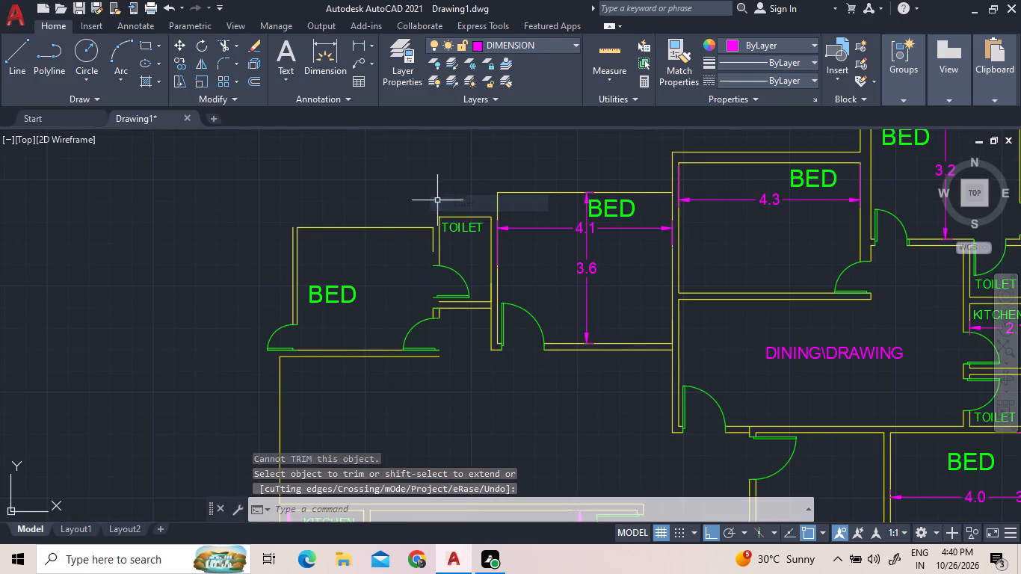
Extend the wall lines between the moved bedroom and its toilet to the toilet door, toilet lower wall and open space's upper wall line.
click(239, 40)
click(247, 96)
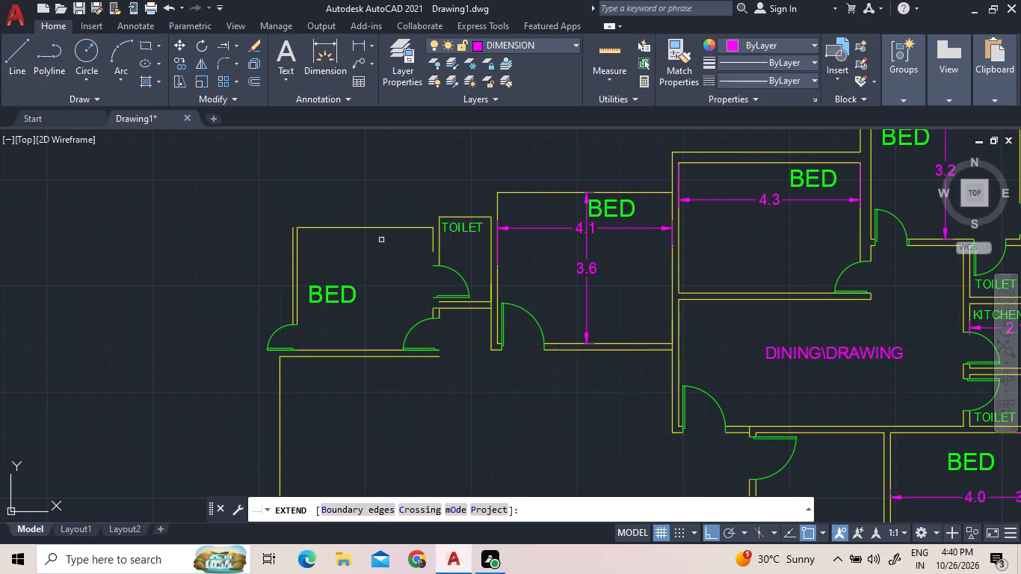
click(434, 245)
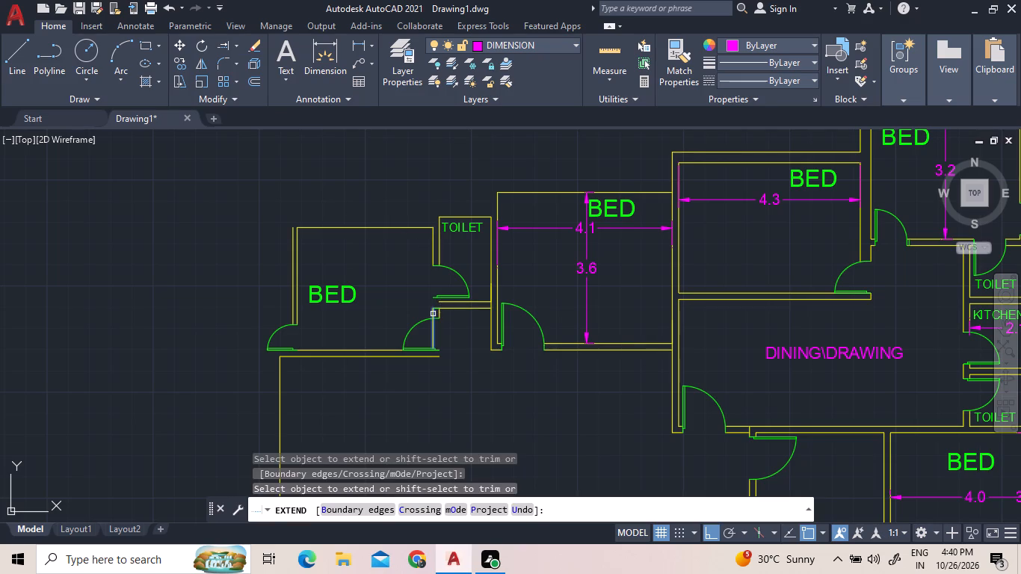
click(432, 312)
click(445, 303)
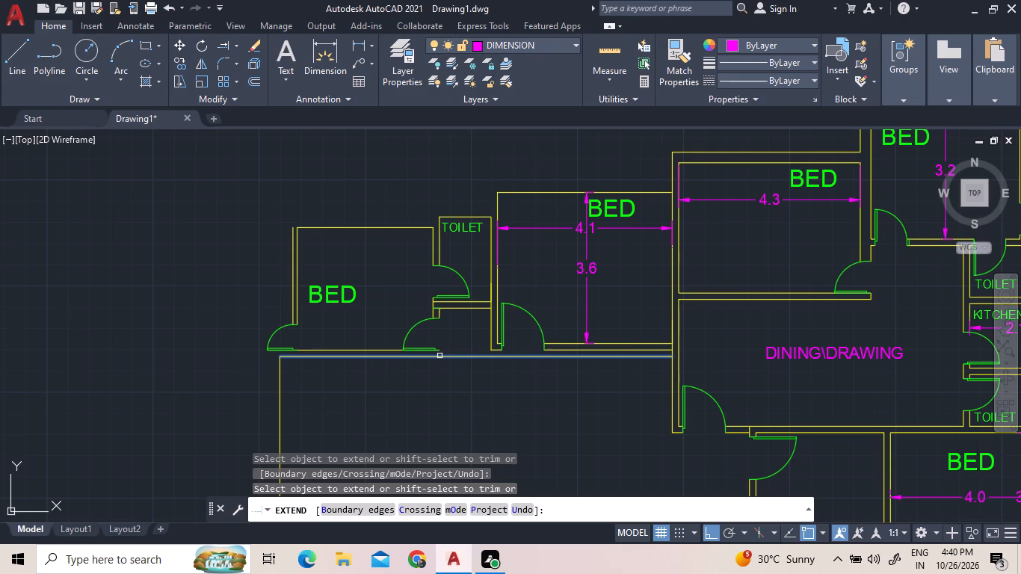
click(440, 312)
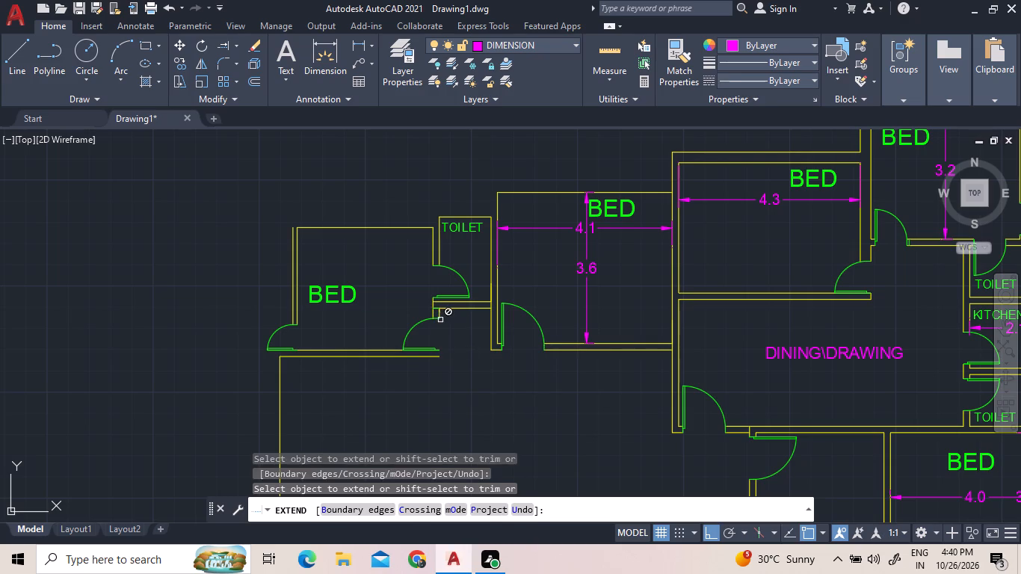
double_click(440, 311)
triple_click(439, 314)
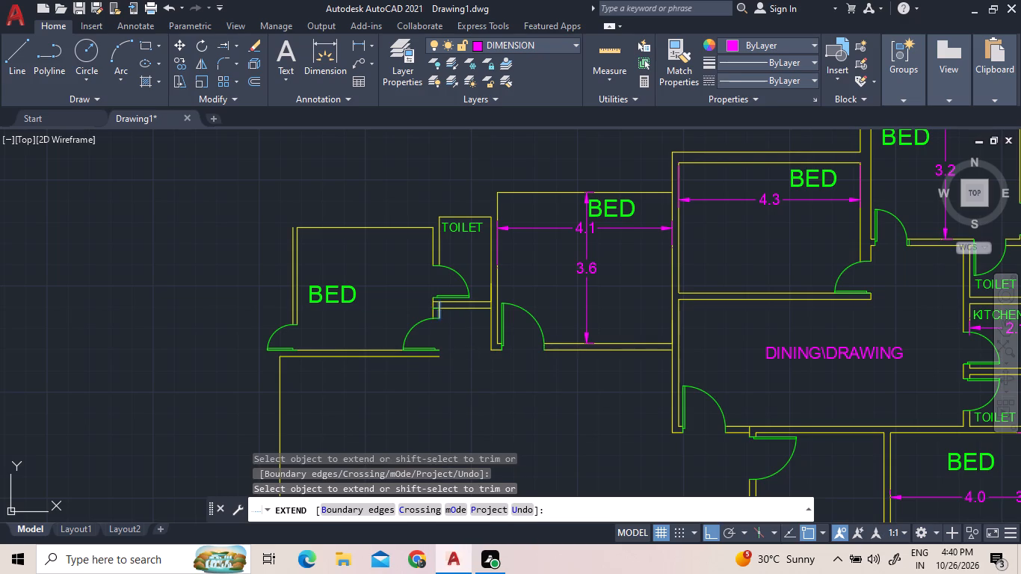
click(440, 332)
Extend the moved bedroom's top wall line to the toilet wall and the toilet's top wall line to the neighbouring bedroom.
click(310, 226)
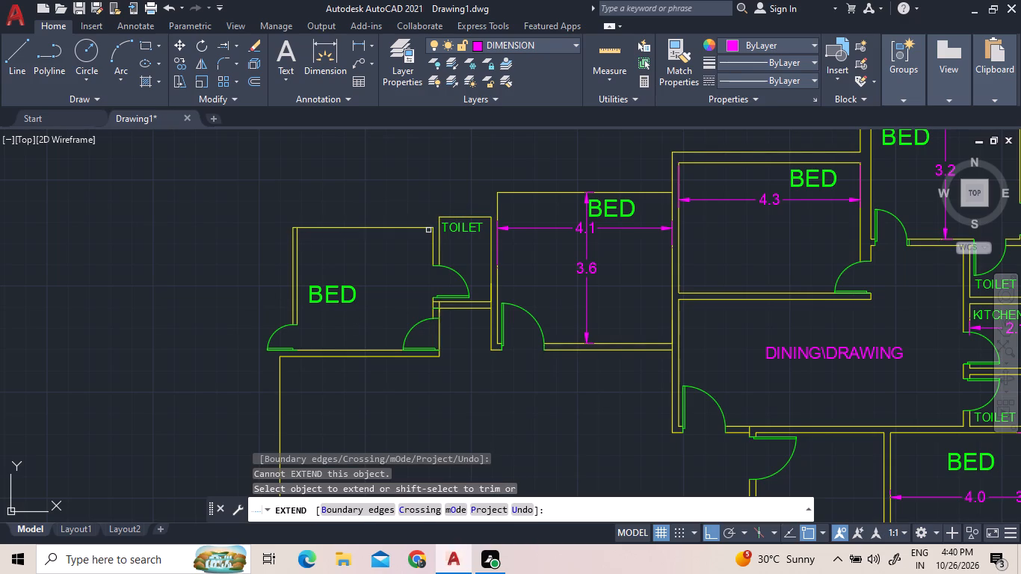
click(432, 230)
click(470, 217)
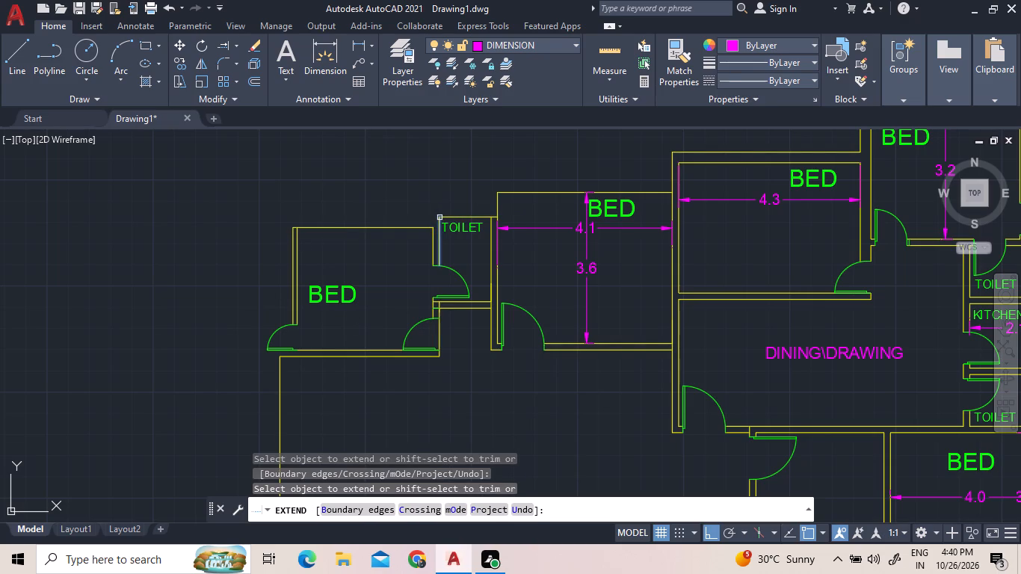
click(442, 217)
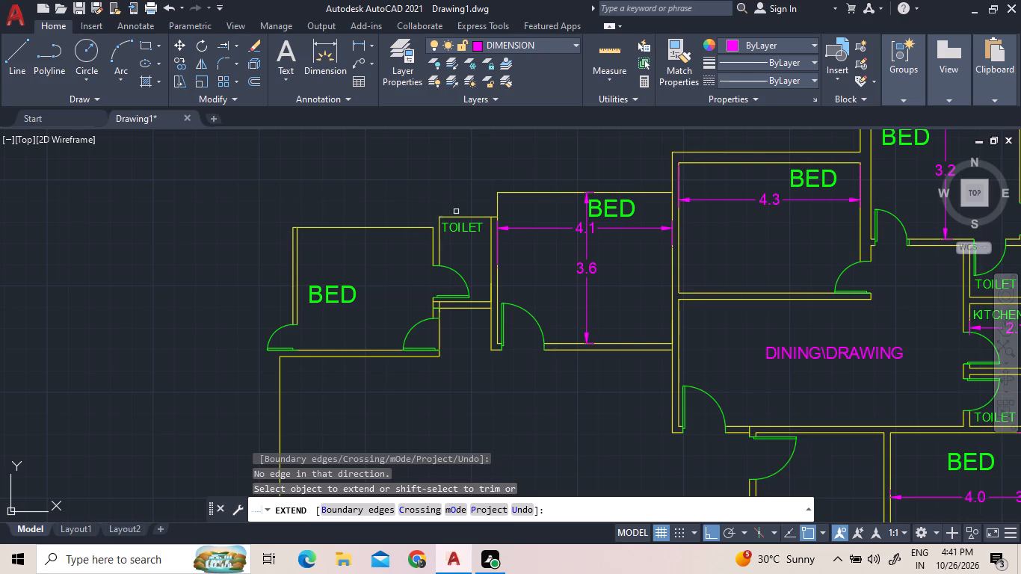
click(425, 227)
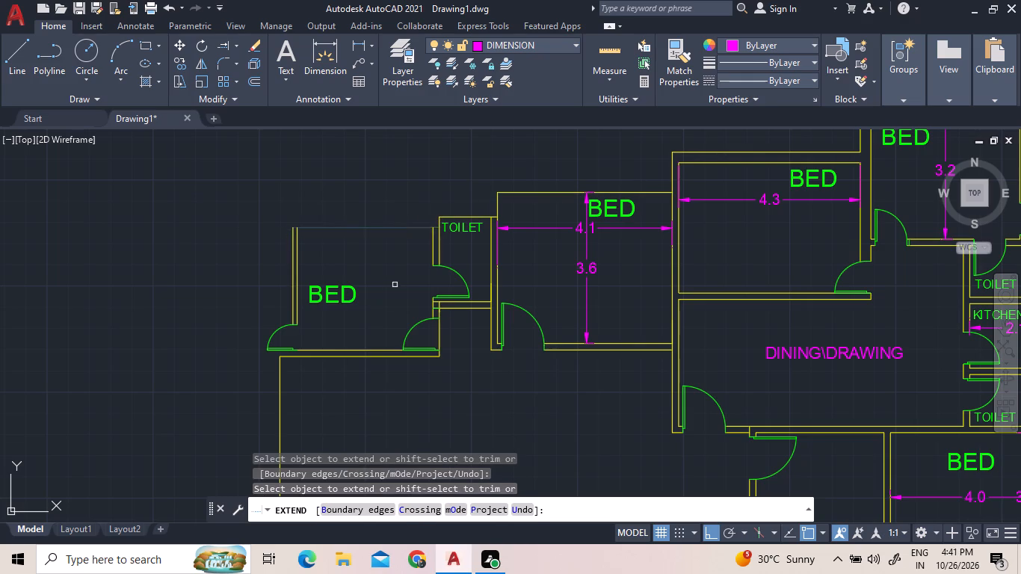
scroll(368, 256, down, 2)
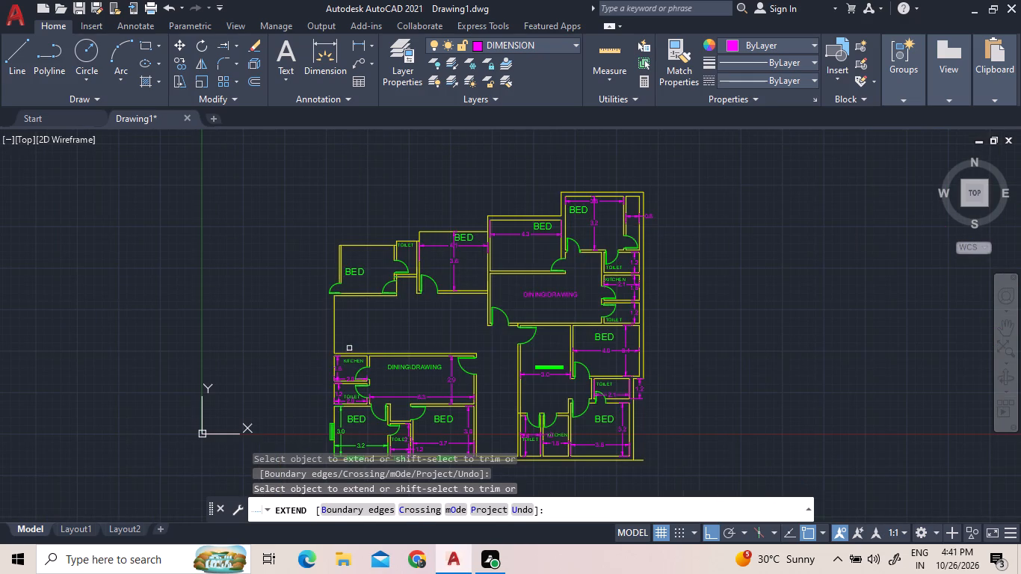
scroll(349, 352, up, 2)
middle_drag(426, 300, 414, 374)
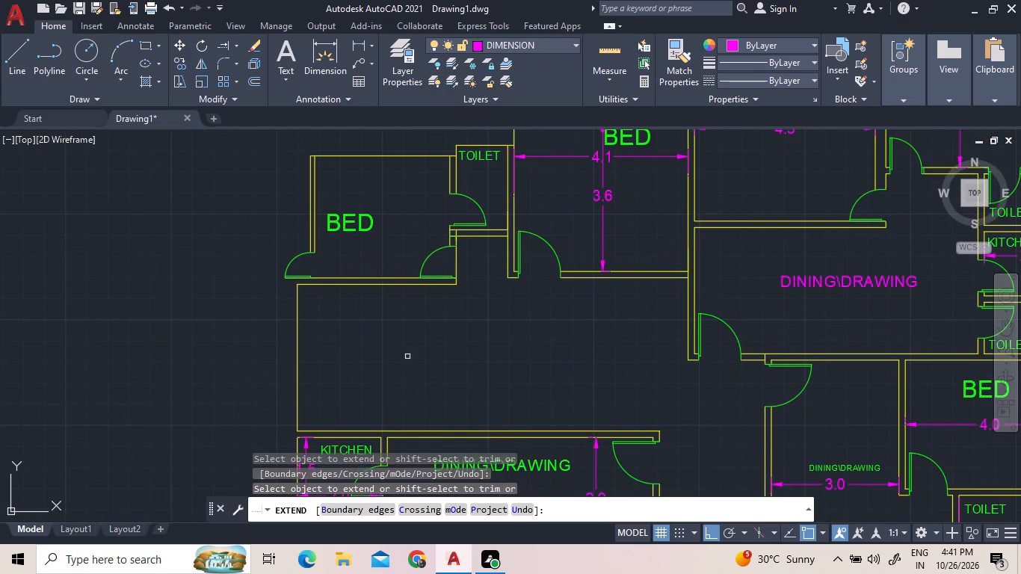
scroll(414, 378, down, 1)
scroll(439, 209, up, 1)
right_click(439, 209)
click(448, 212)
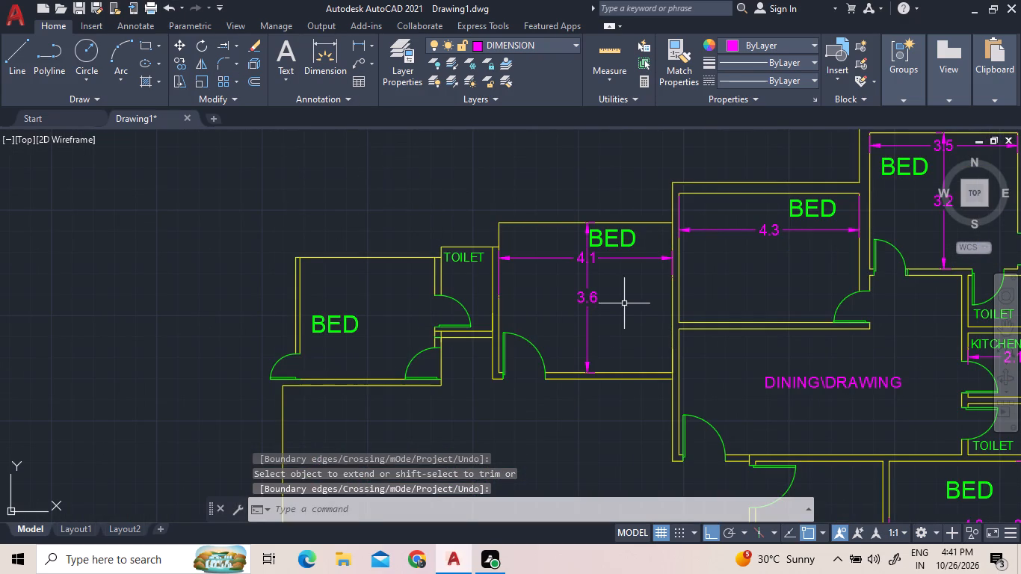
Offset the top wall lines of the 4.1 wide bedroom, the toilet and the moved bedroom outward by 0.25.
click(254, 89)
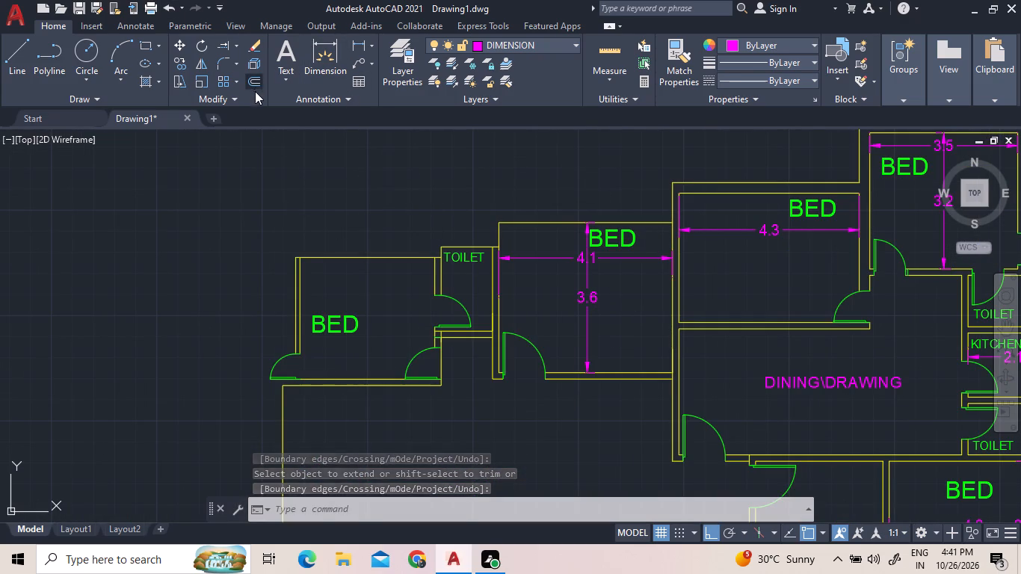
text(0.)
text(25)
key(Return)
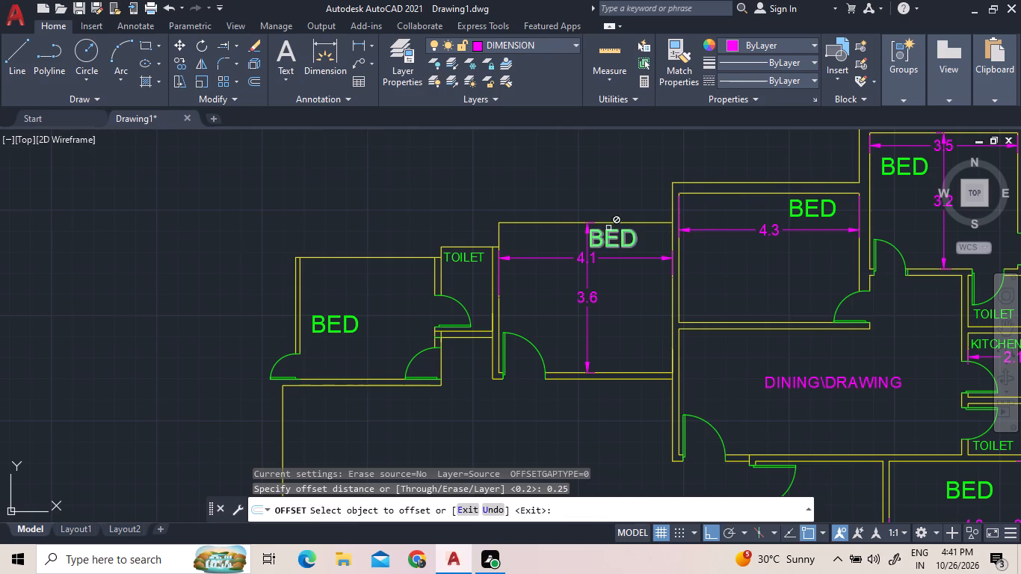
click(568, 222)
click(568, 219)
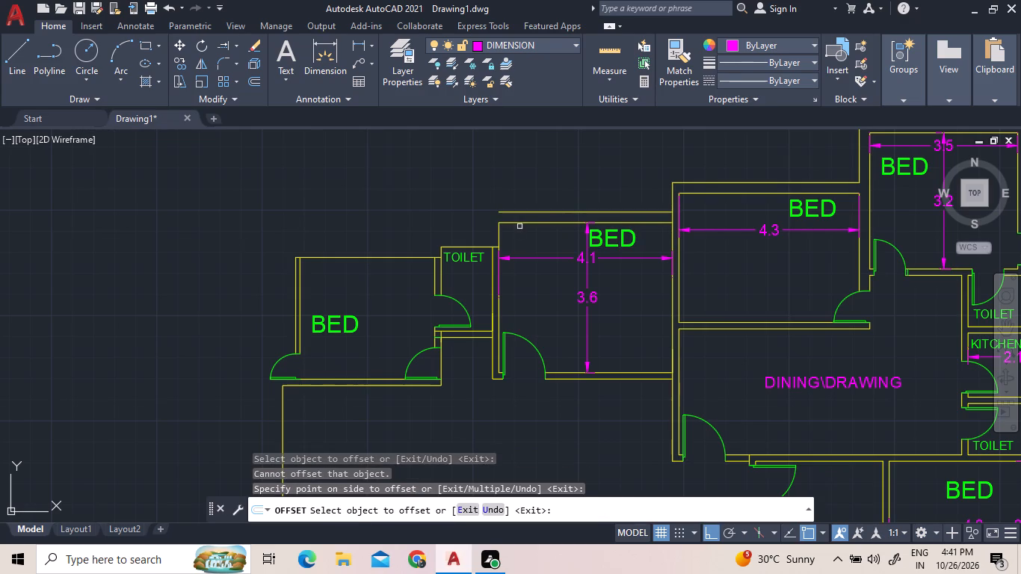
click(466, 247)
click(470, 241)
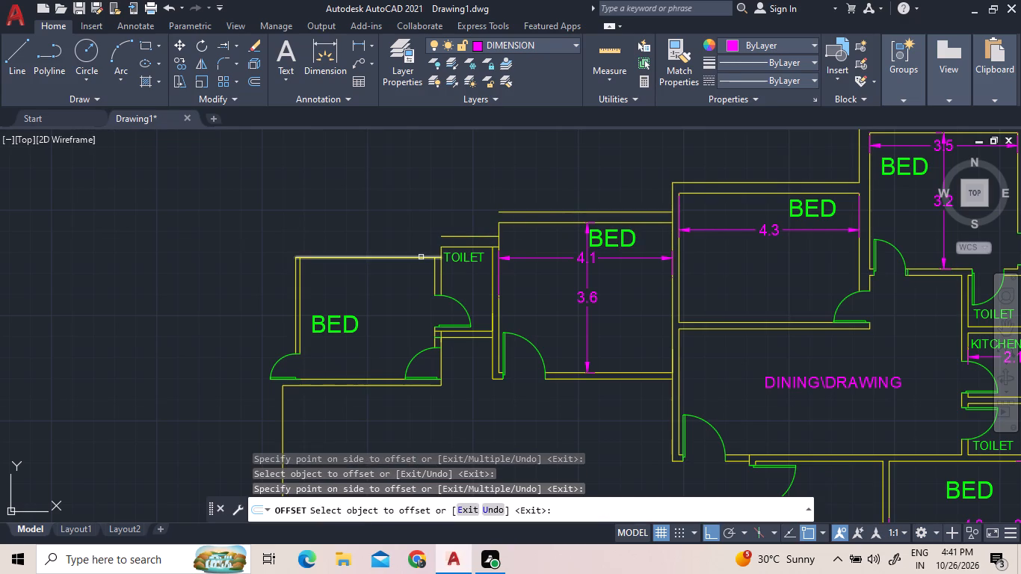
click(421, 257)
click(421, 253)
click(500, 226)
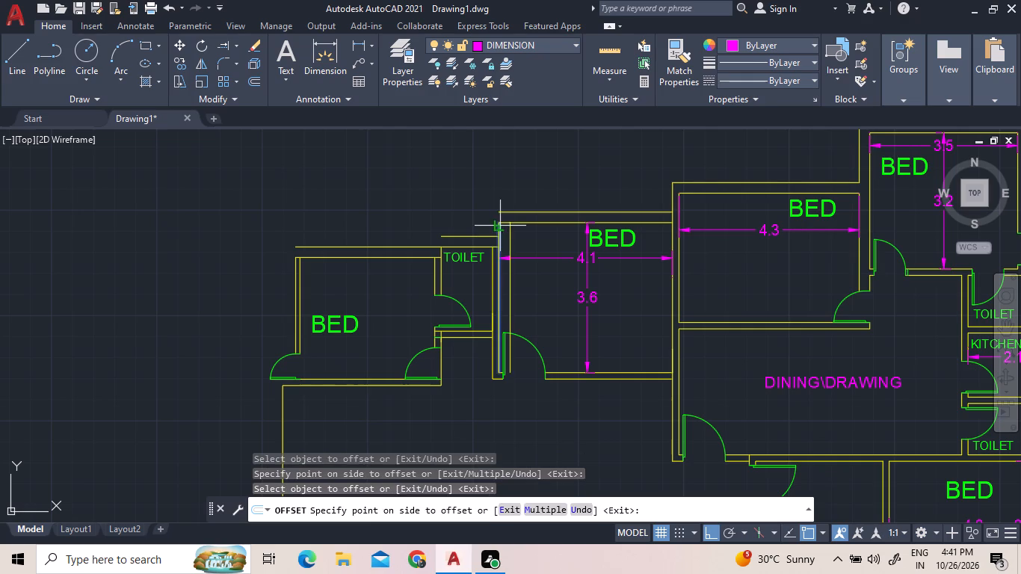
right_click(475, 206)
click(481, 208)
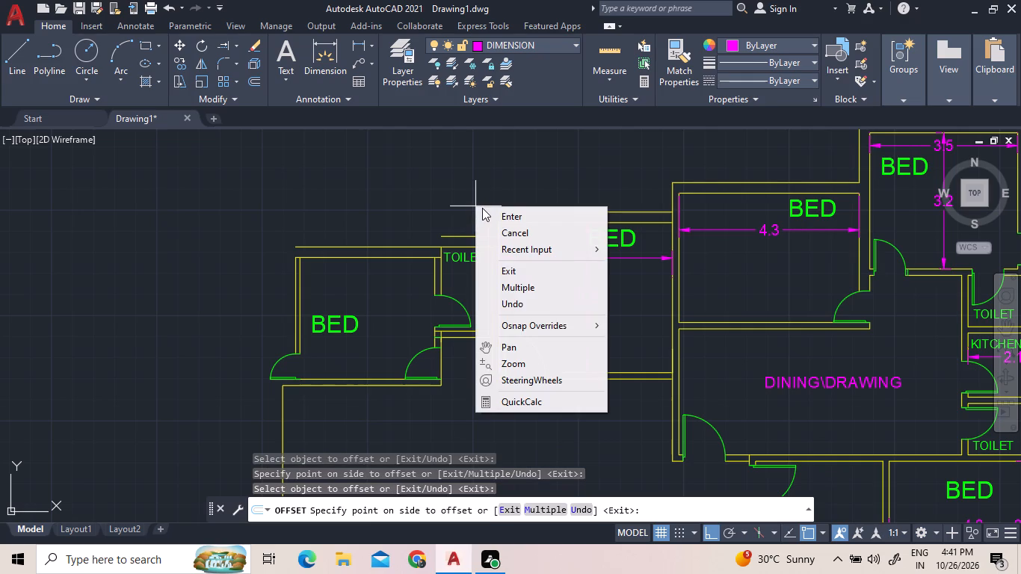
click(487, 209)
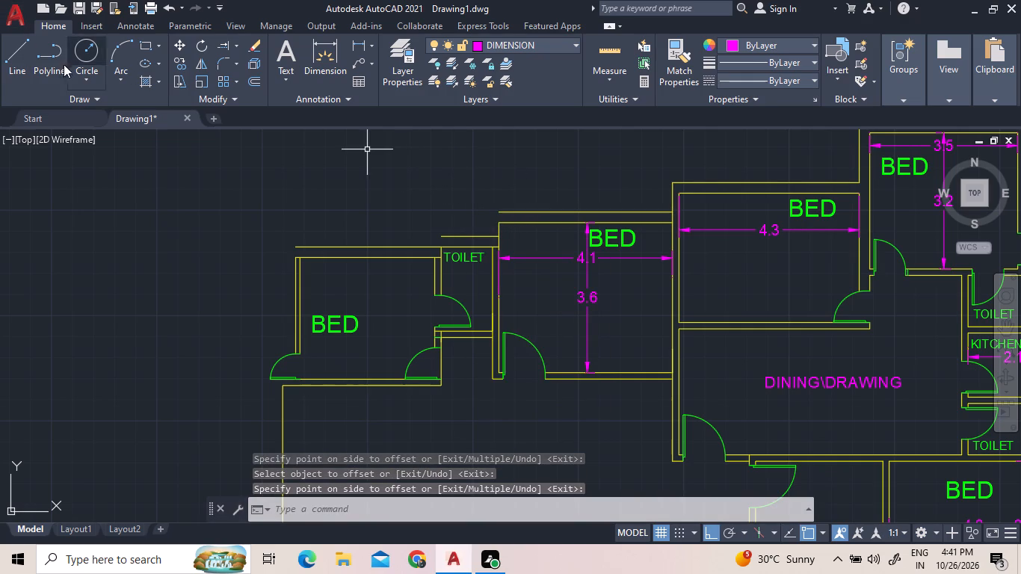
Draw a vertical helper line about 3.3 long outside the moved bedroom's outer side wall.
click(4, 64)
drag(206, 176, 206, 220)
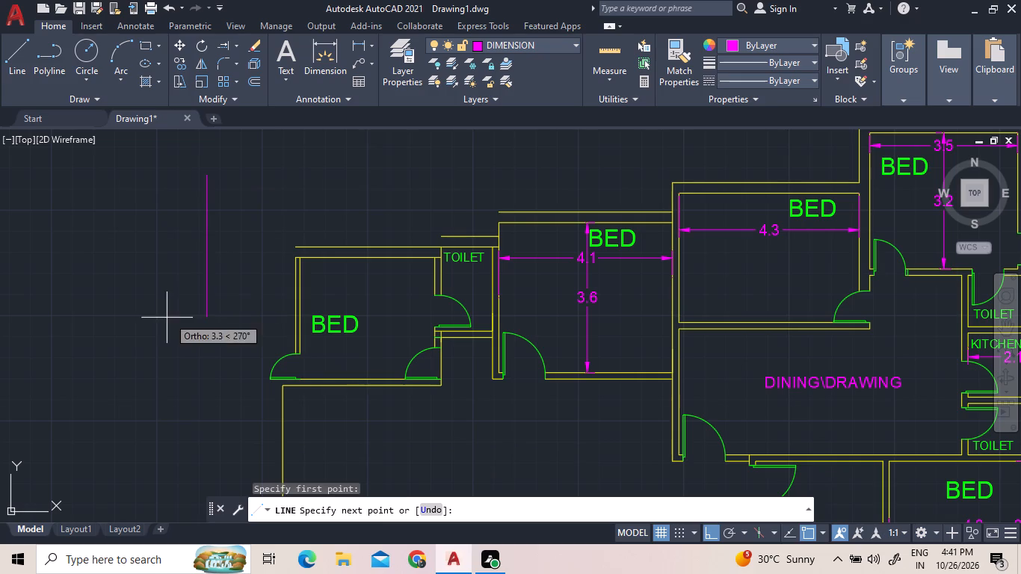
click(167, 321)
click(257, 84)
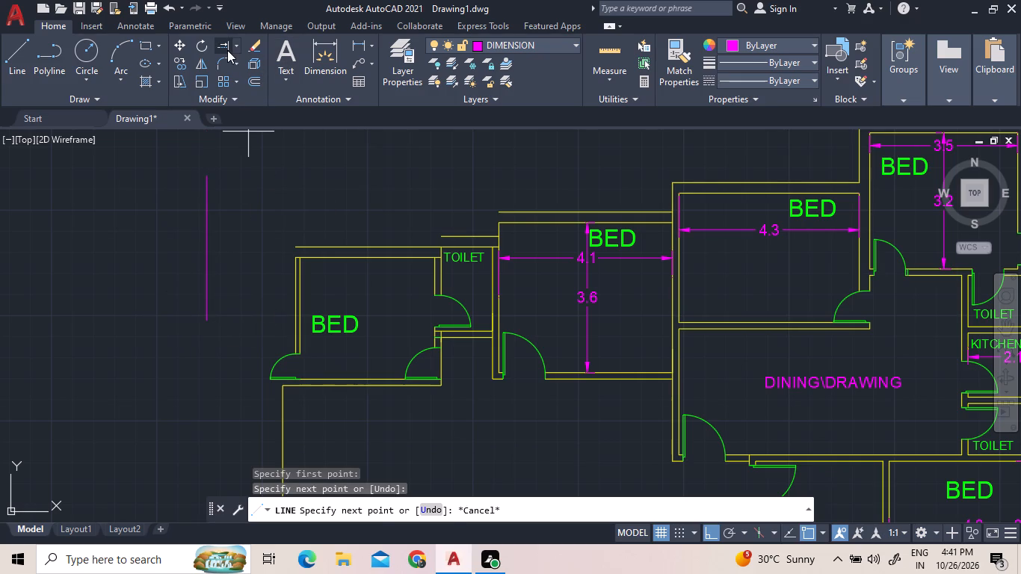
Extend the three offset top wall lines to the vertical helper line.
click(226, 49)
click(232, 49)
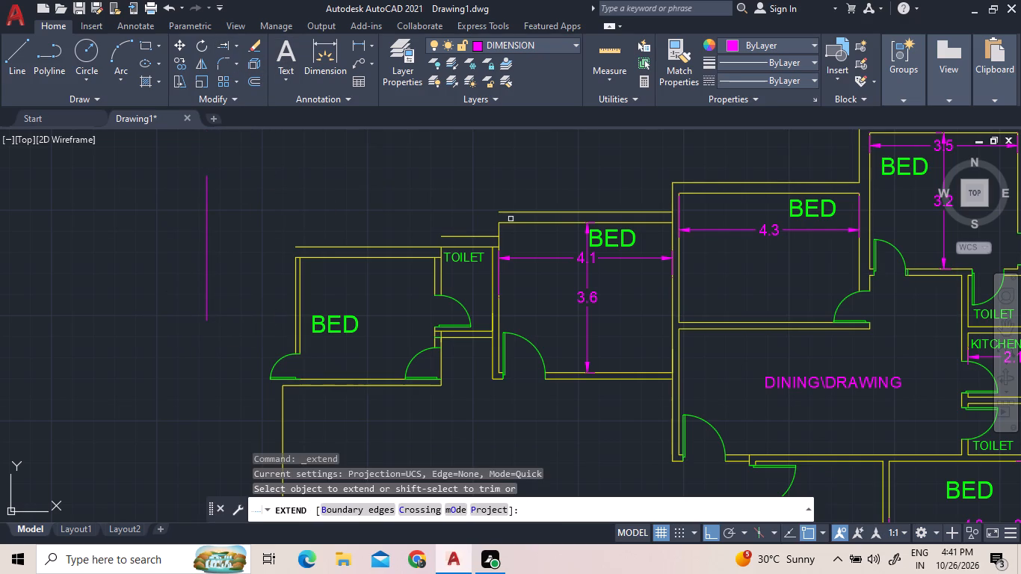
click(509, 211)
click(454, 237)
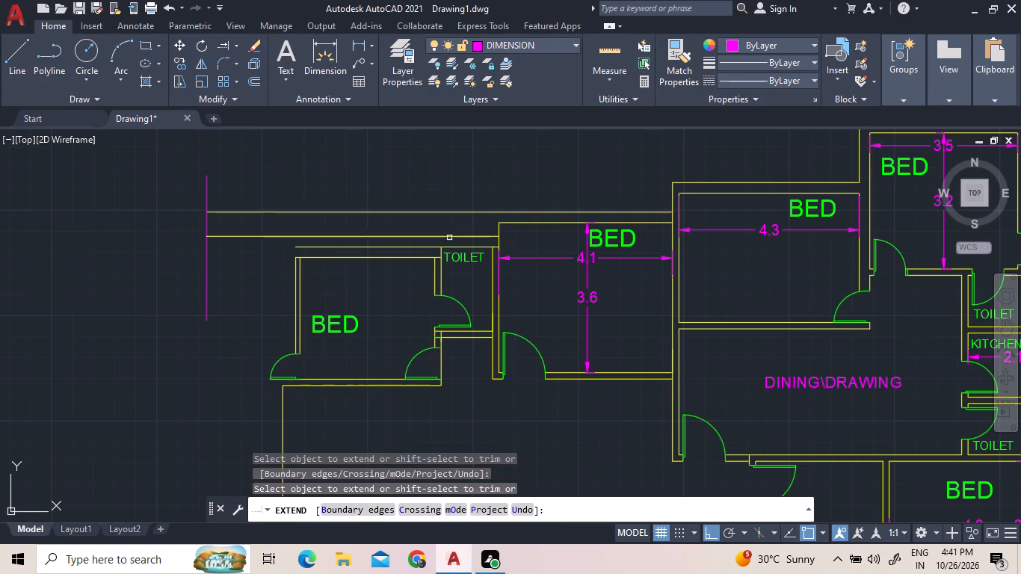
click(303, 249)
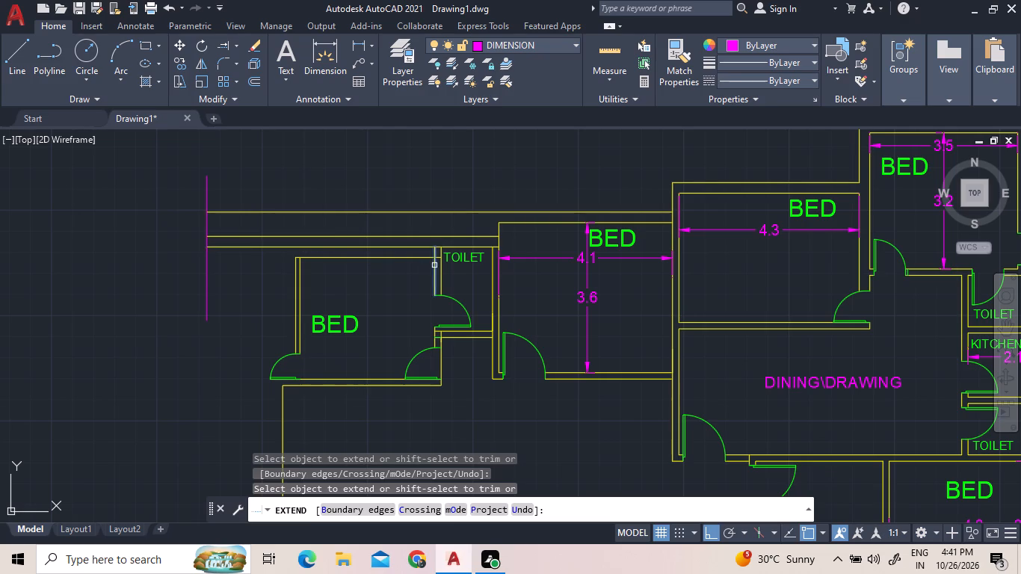
Extend the moved bedroom's and toilet's side wall lines up to meet the offset outer wall lines.
click(434, 266)
click(493, 261)
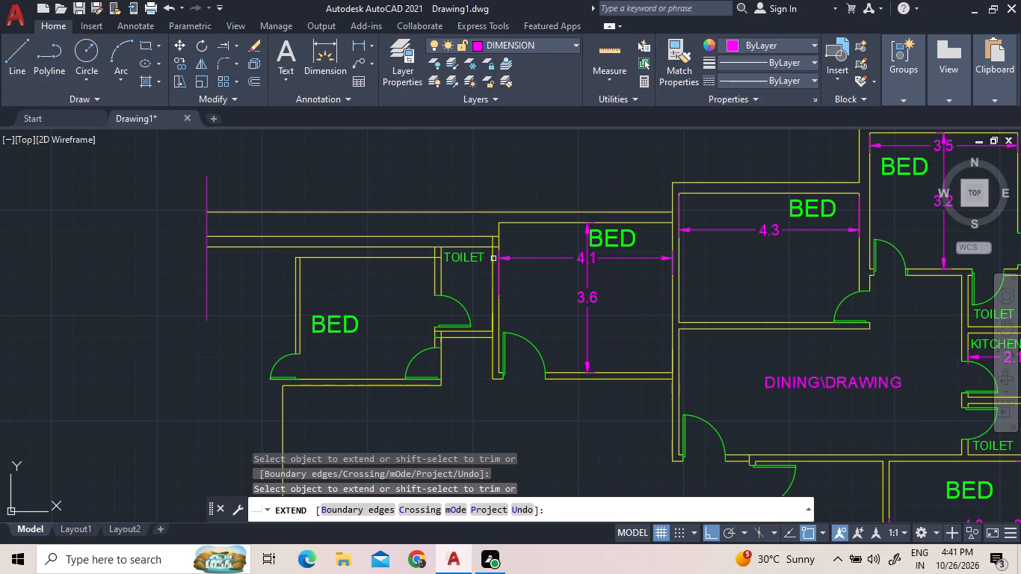
click(491, 240)
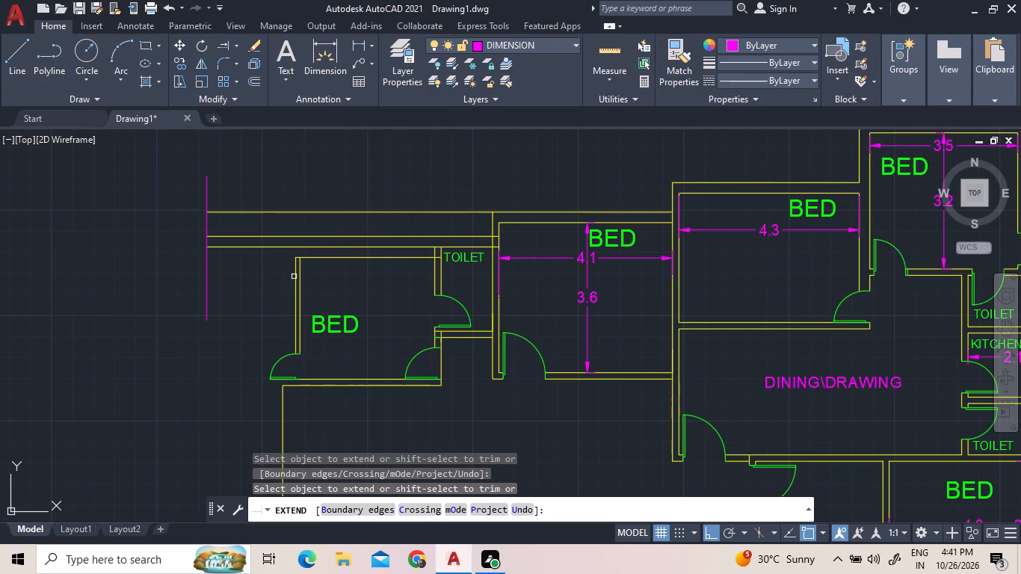
click(294, 276)
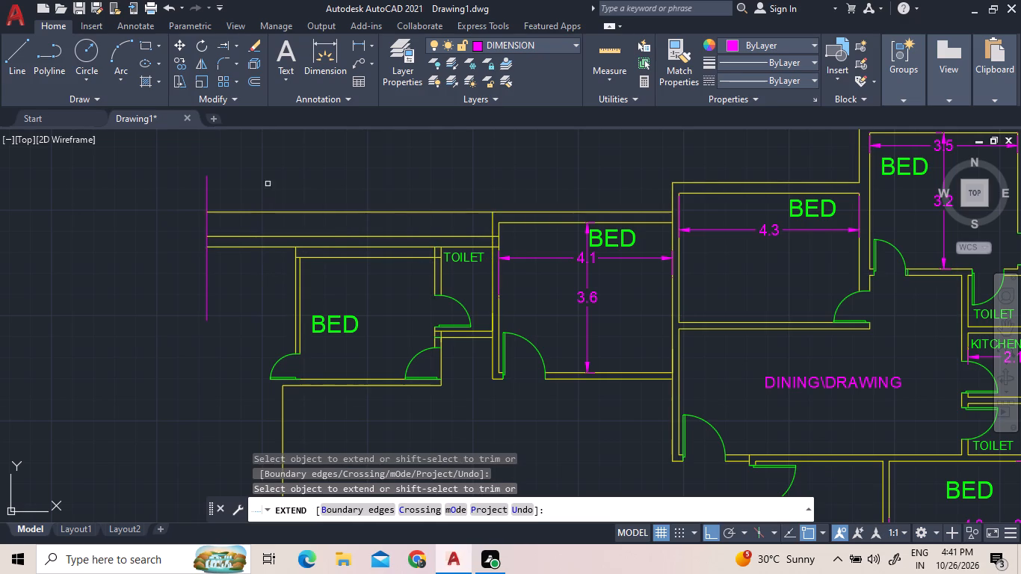
right_click(268, 182)
click(283, 185)
Trim the three extended top wall lines where they overhang toward the helper line, using a fence across them.
click(237, 48)
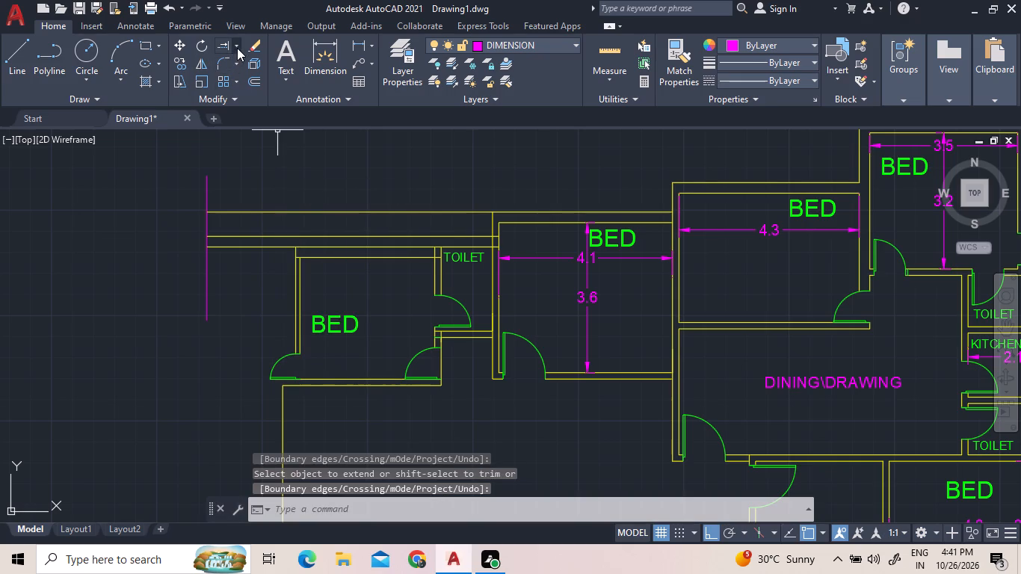
click(242, 55)
click(241, 155)
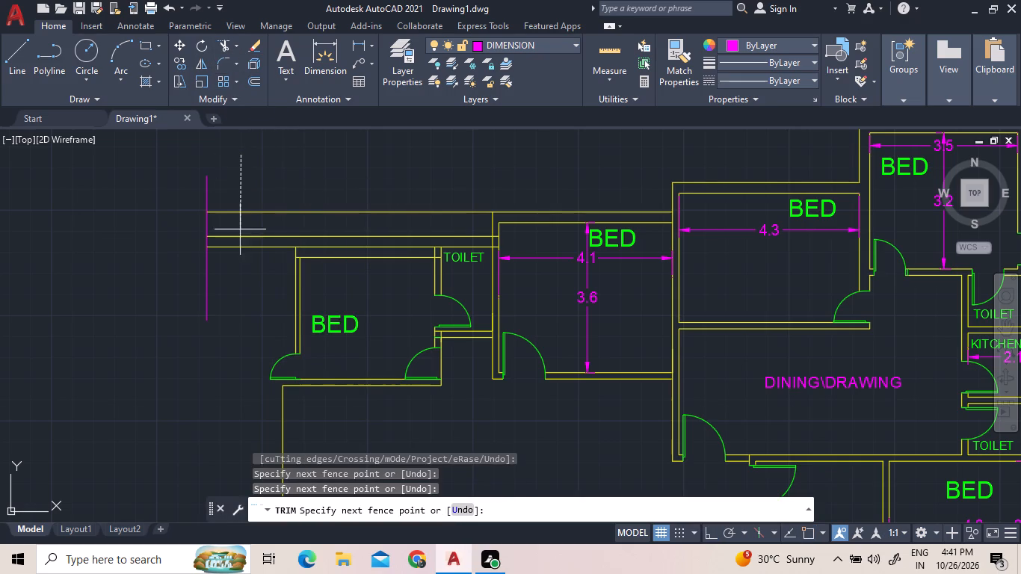
click(236, 281)
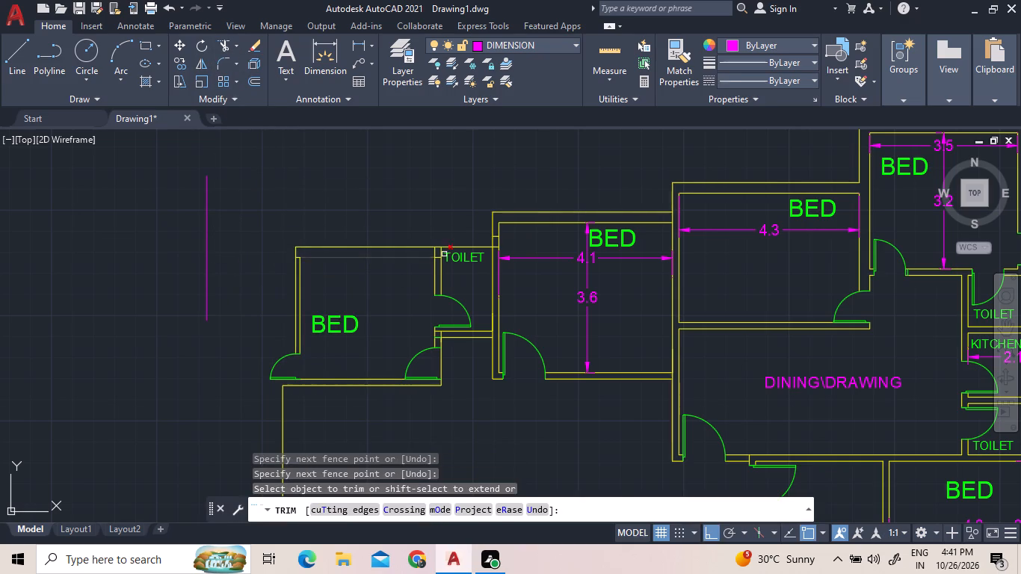
Trim the leftover line pieces inside the wall at the moved bedroom's upper corners and the toilet's junction with the 4.1 wide bedroom.
scroll(297, 257, up, 3)
click(297, 257)
scroll(355, 307, down, 3)
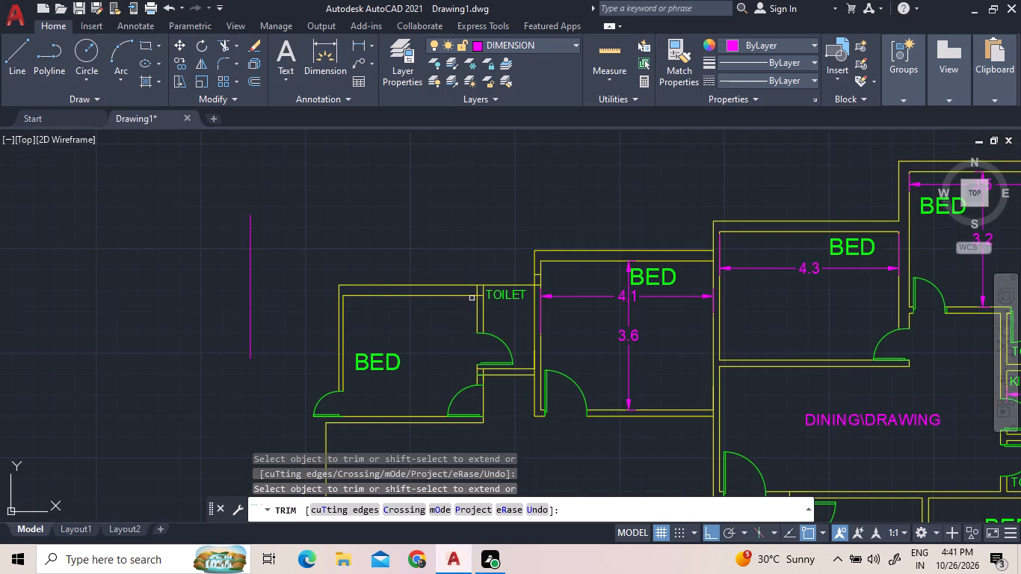
scroll(472, 298, up, 3)
click(504, 292)
click(479, 262)
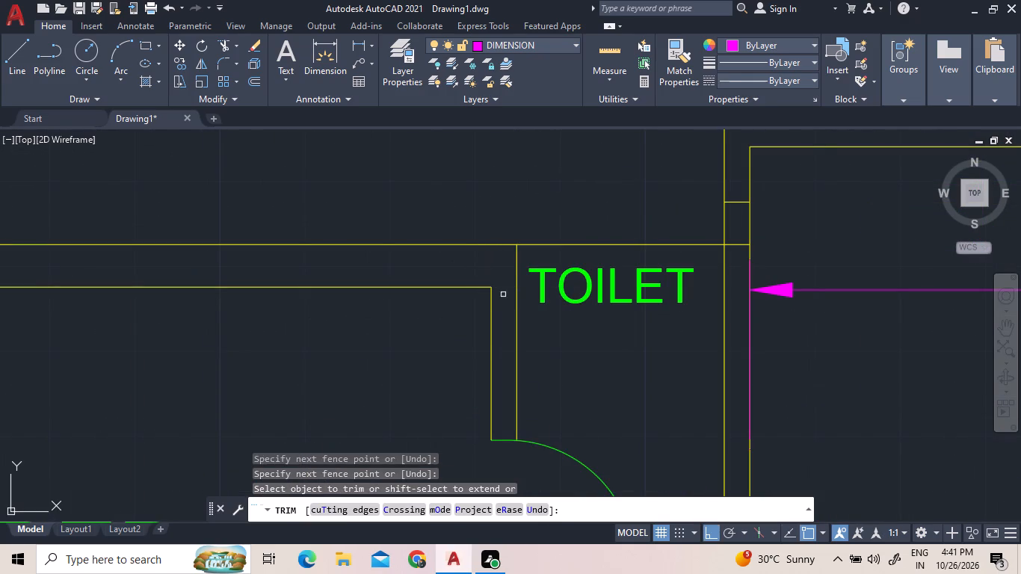
scroll(503, 294, down, 2)
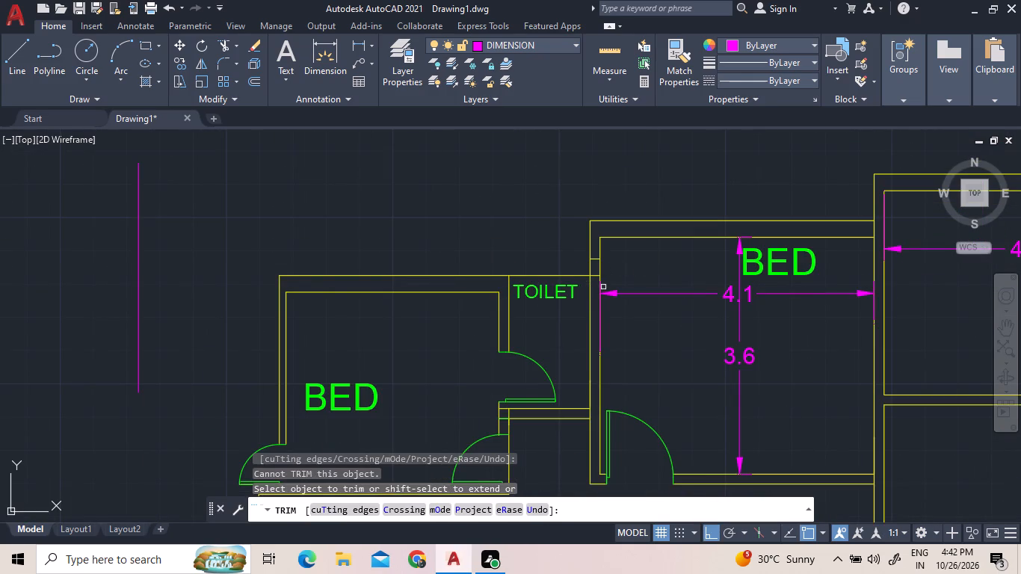
click(596, 280)
click(595, 254)
Offset the toilet's top wall line 0.25 outward.
right_click(493, 245)
click(510, 250)
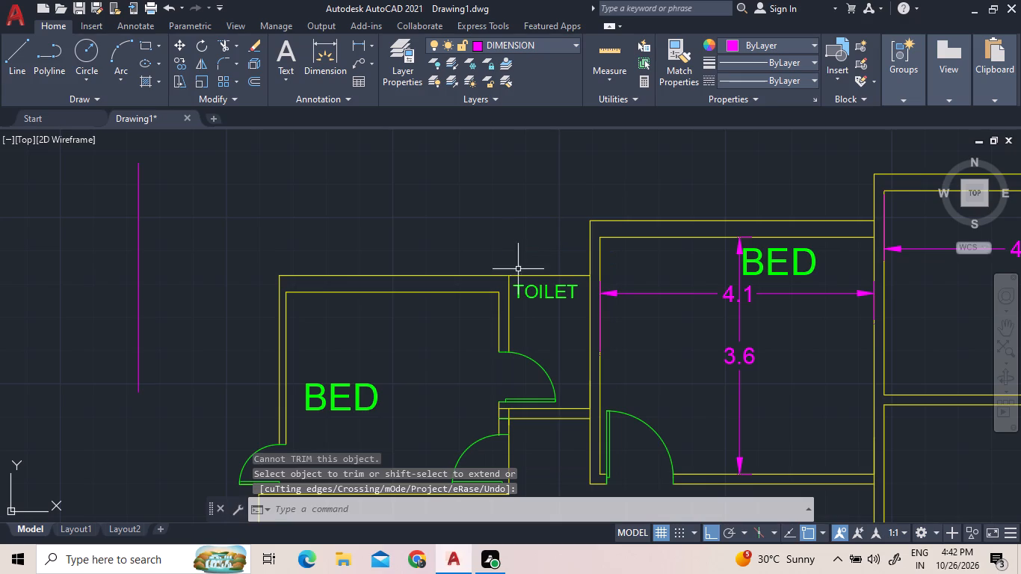
click(247, 80)
key(0)
key(period)
key(2)
key(5)
key(Return)
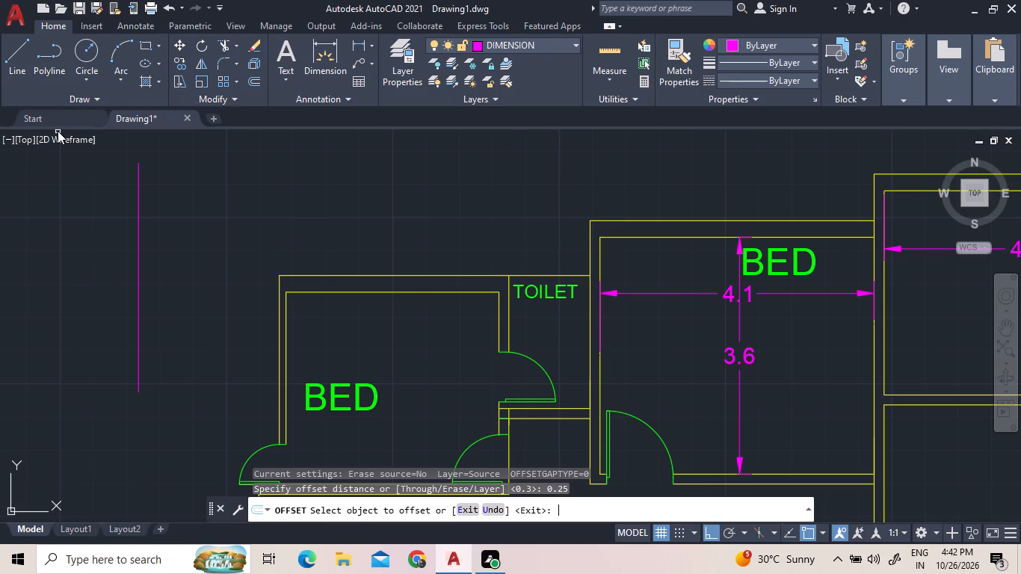
click(557, 274)
click(552, 260)
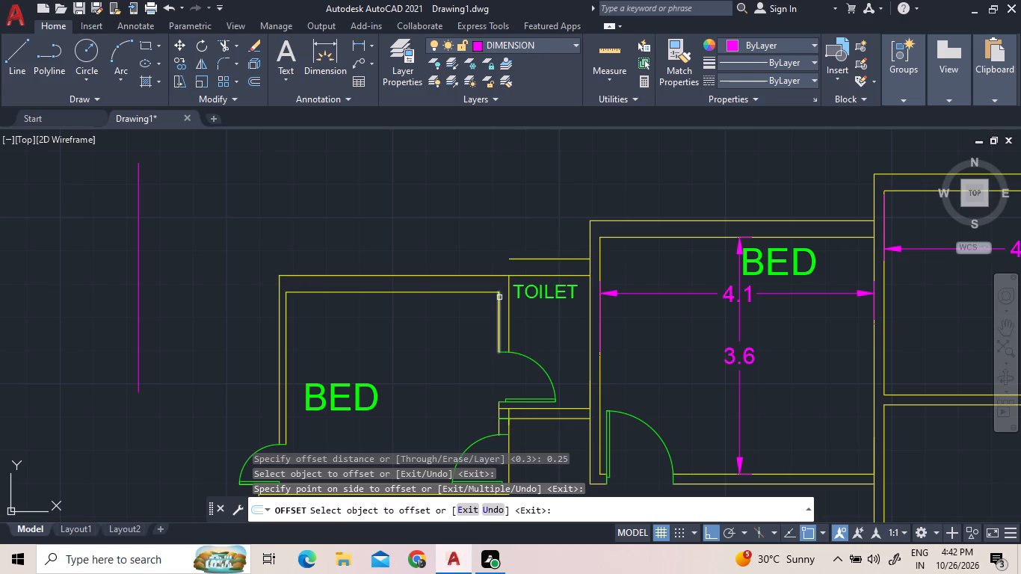
right_click(493, 257)
click(502, 260)
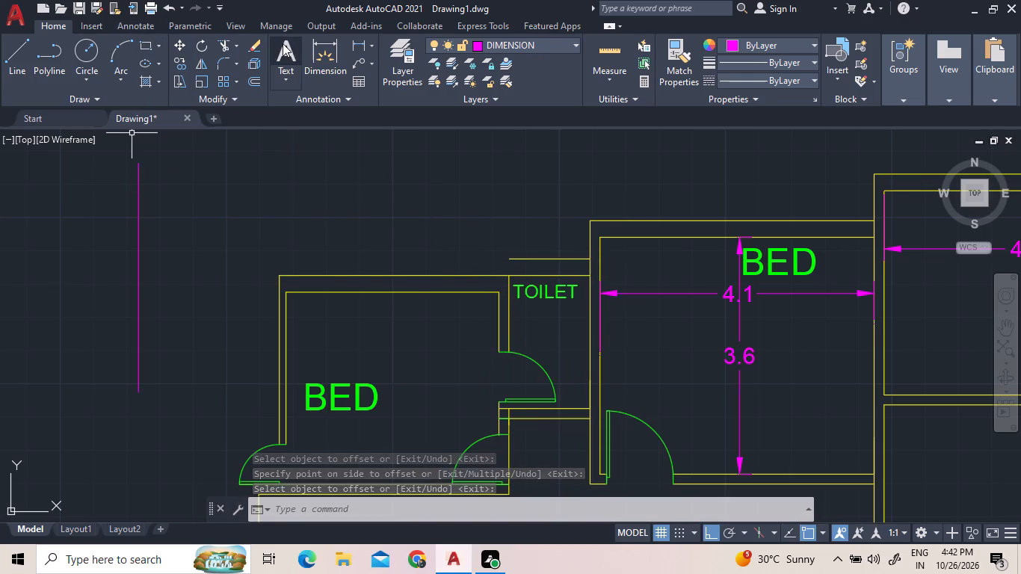
Extend the offset toilet line to the vertical helper line, and the bedroom-side line of the shared bedroom-toilet wall up to it.
click(235, 51)
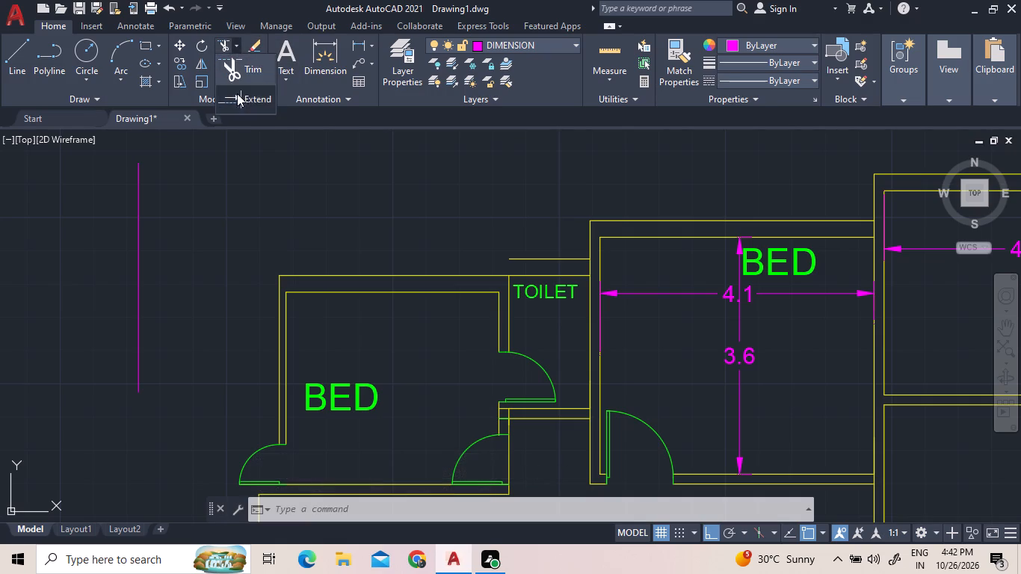
click(238, 97)
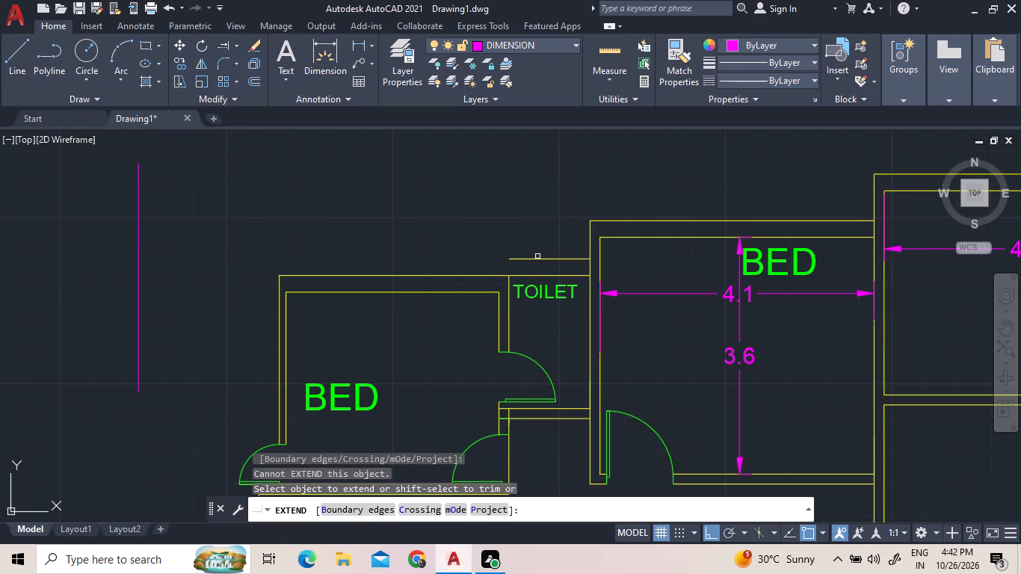
click(533, 262)
click(525, 234)
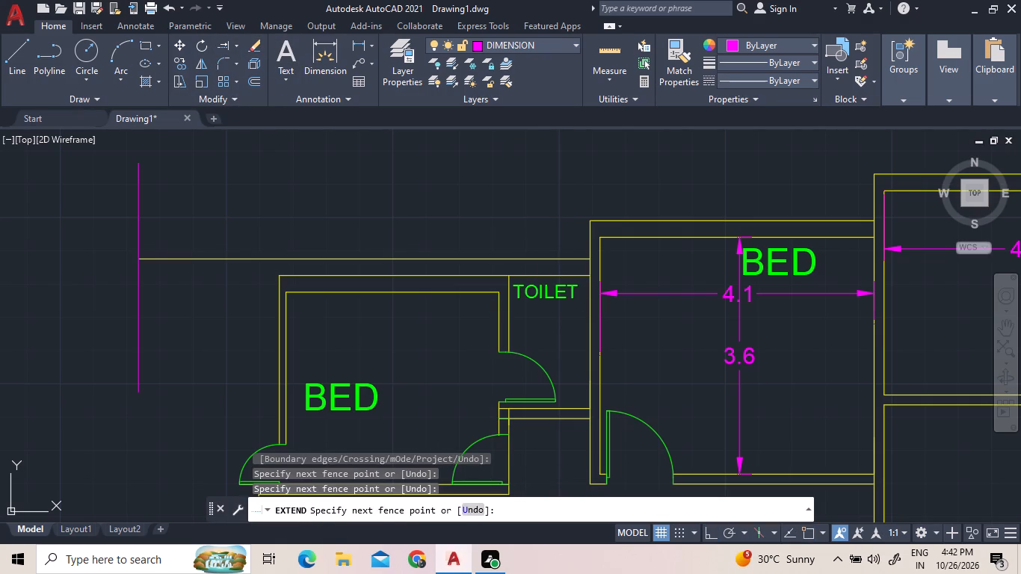
click(499, 312)
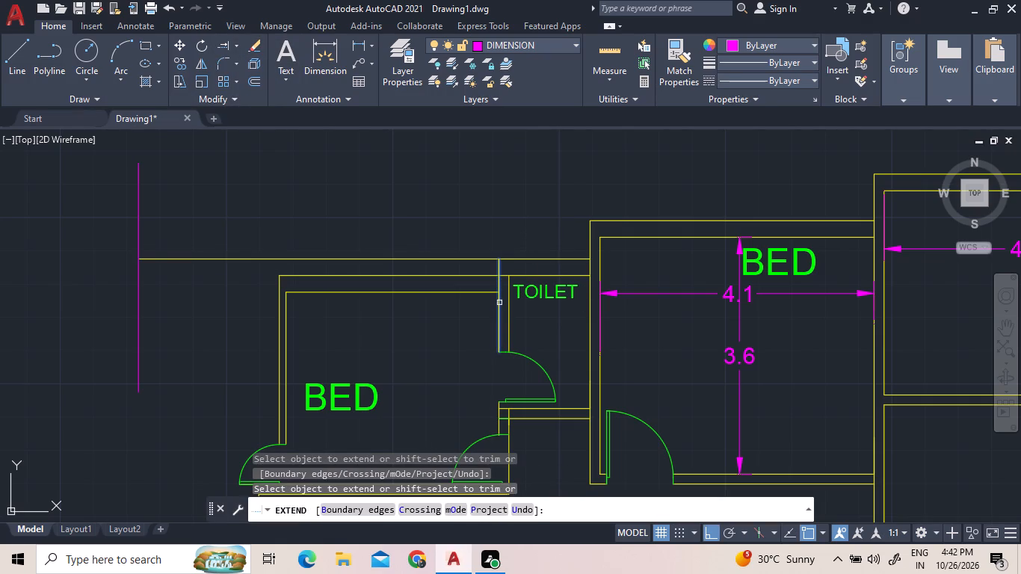
click(499, 302)
right_click(483, 210)
click(497, 214)
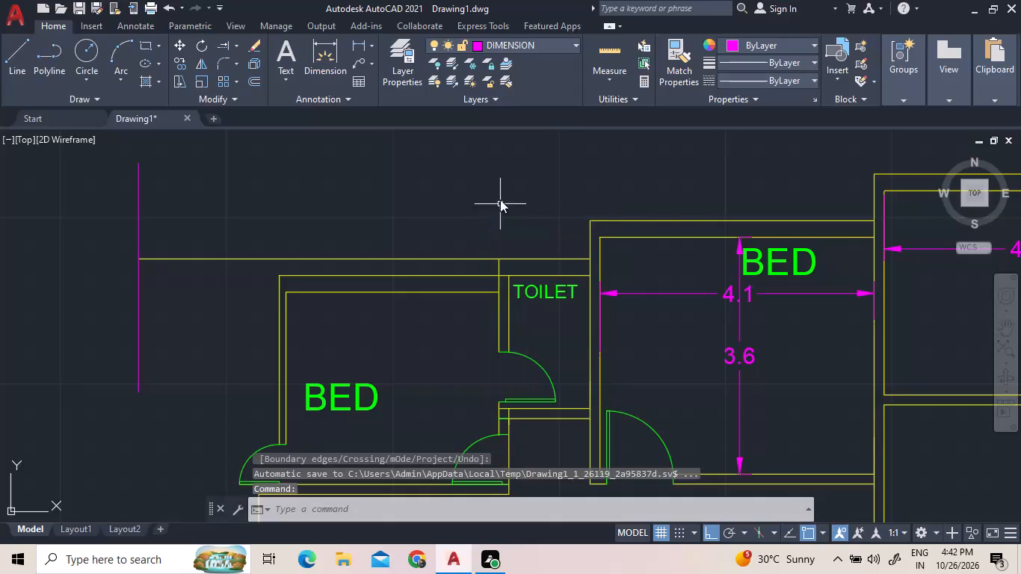
Trim the offset line's overhang toward the helper line and the leftover line pieces inside the wall at the toilet's two upper corners.
click(238, 43)
click(250, 69)
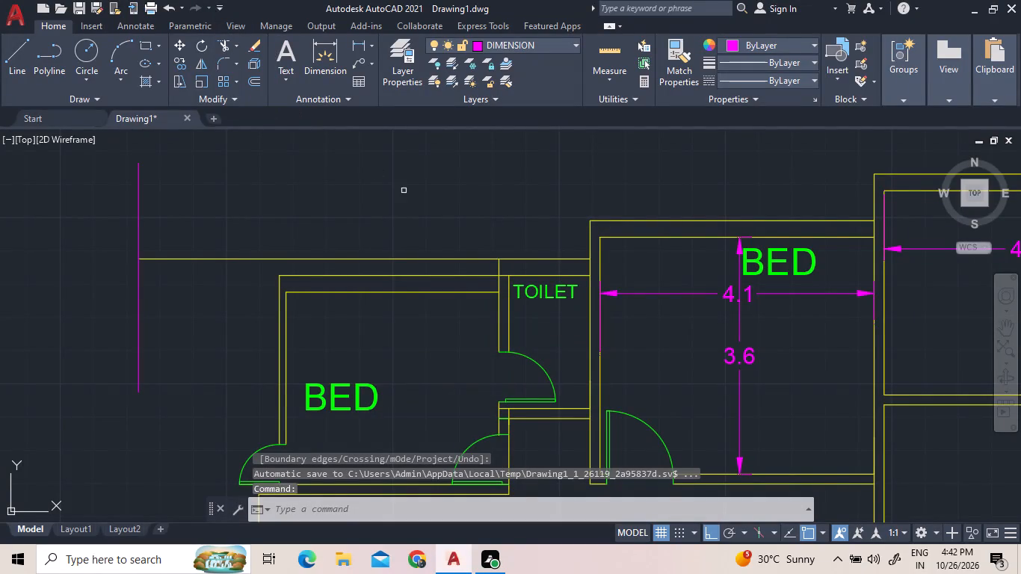
click(490, 260)
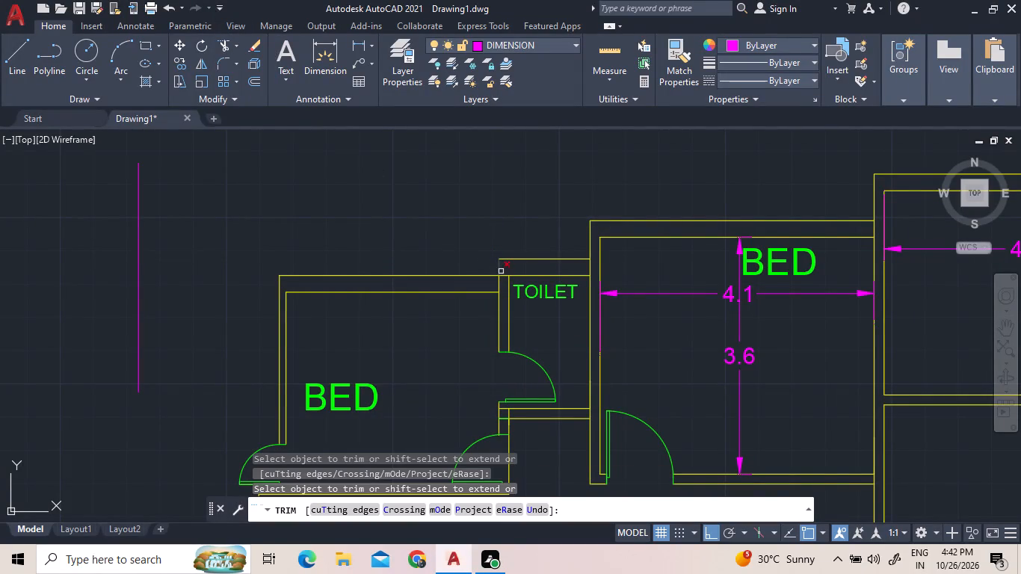
click(502, 277)
click(496, 283)
click(504, 285)
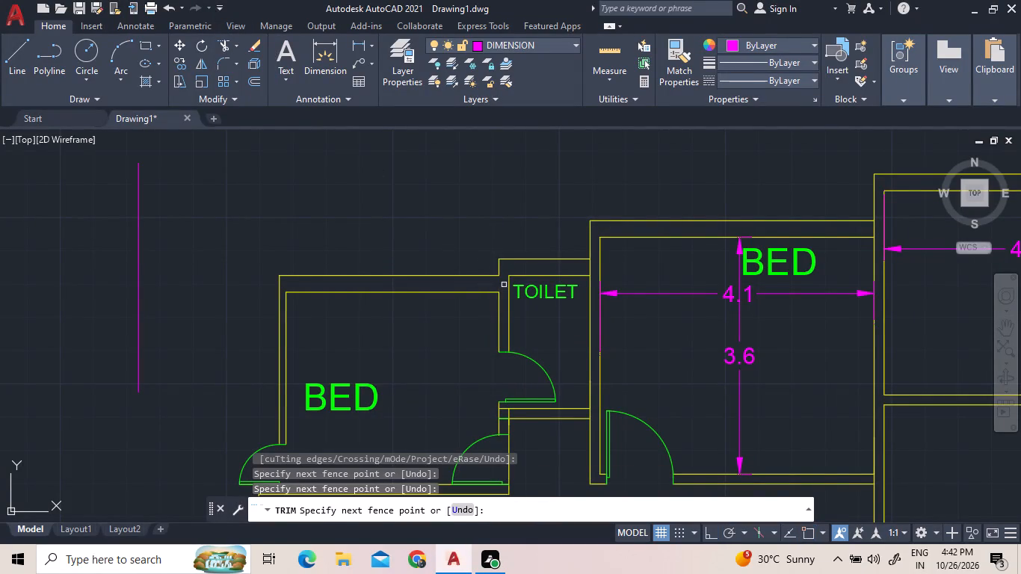
click(587, 266)
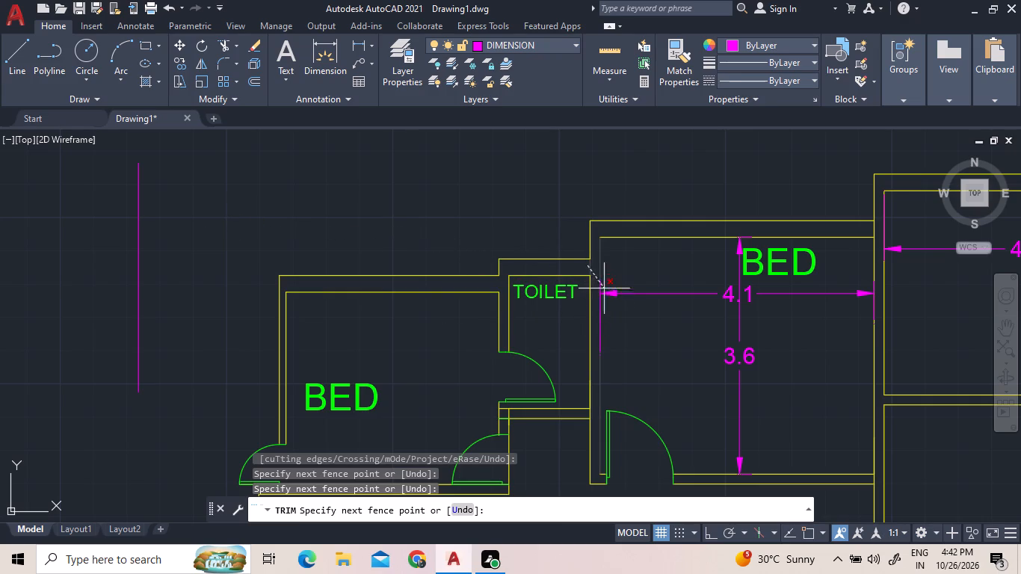
click(592, 268)
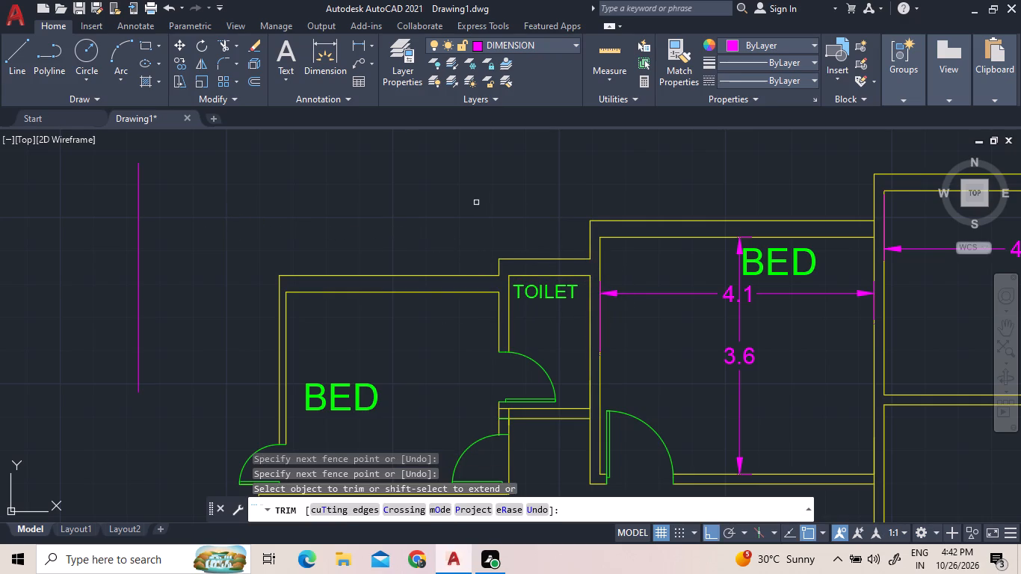
right_click(476, 203)
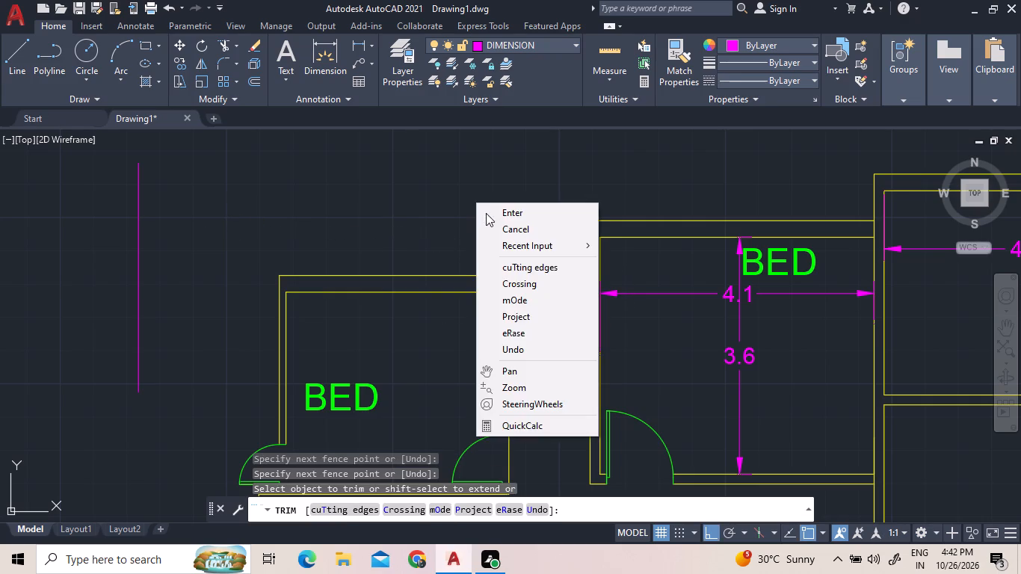
click(486, 213)
Delete the vertical magenta helper line beside the moved bedroom.
drag(194, 194, 182, 196)
click(69, 193)
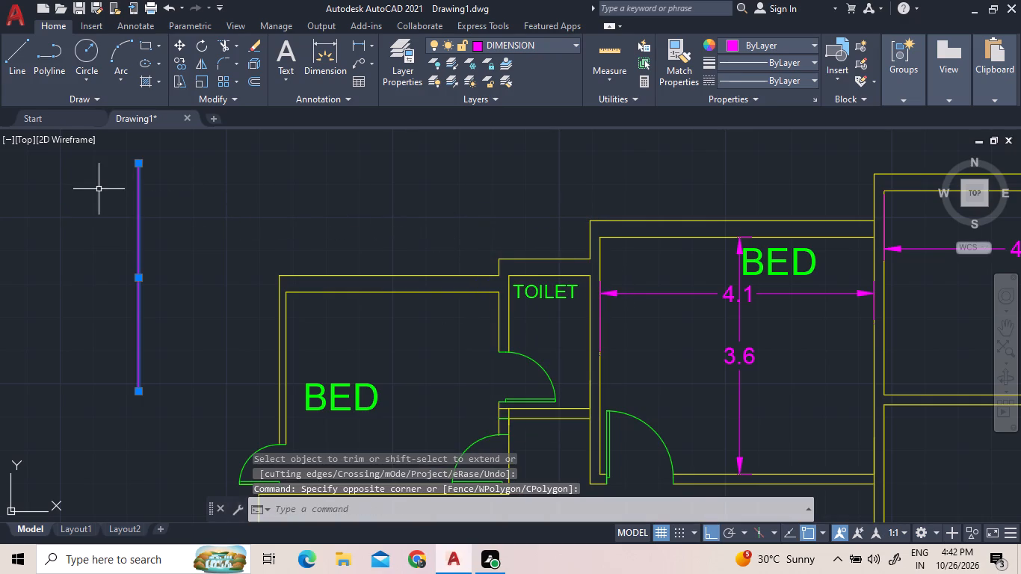
key(Delete)
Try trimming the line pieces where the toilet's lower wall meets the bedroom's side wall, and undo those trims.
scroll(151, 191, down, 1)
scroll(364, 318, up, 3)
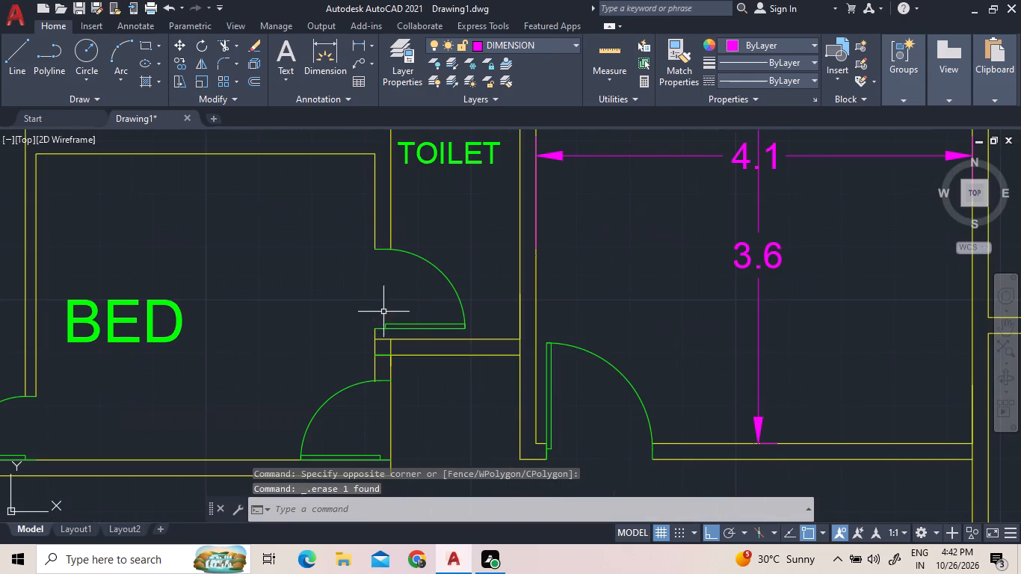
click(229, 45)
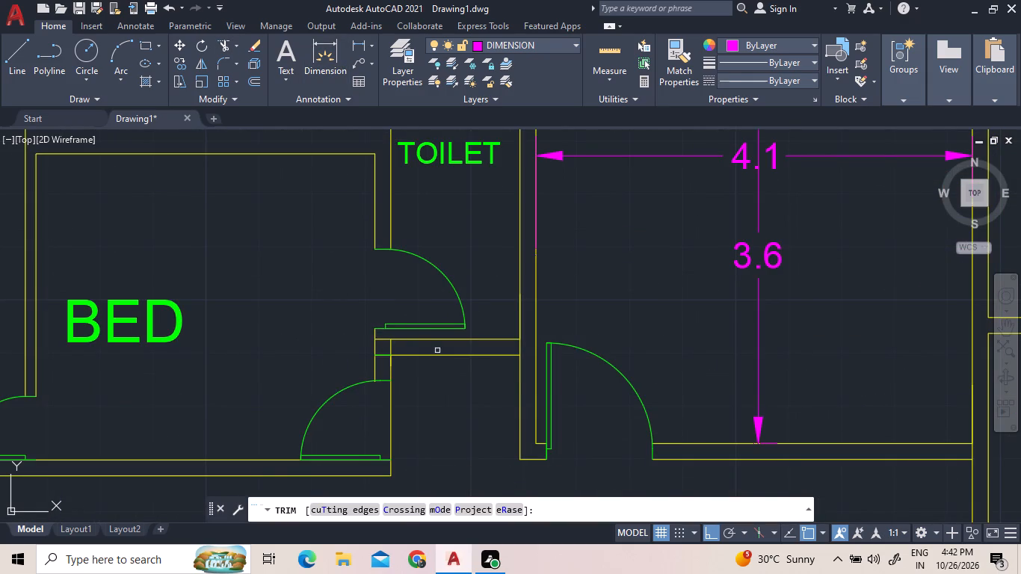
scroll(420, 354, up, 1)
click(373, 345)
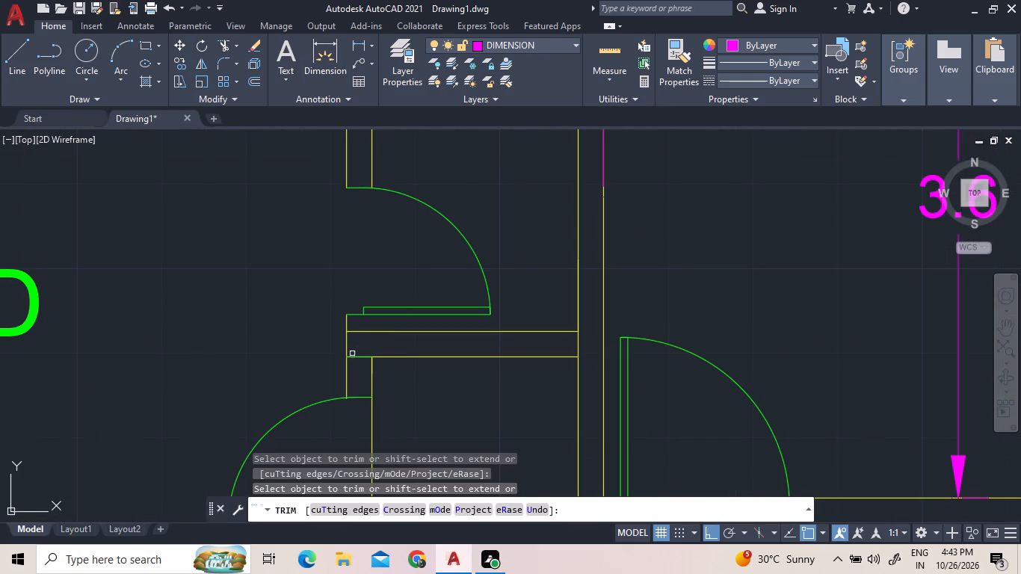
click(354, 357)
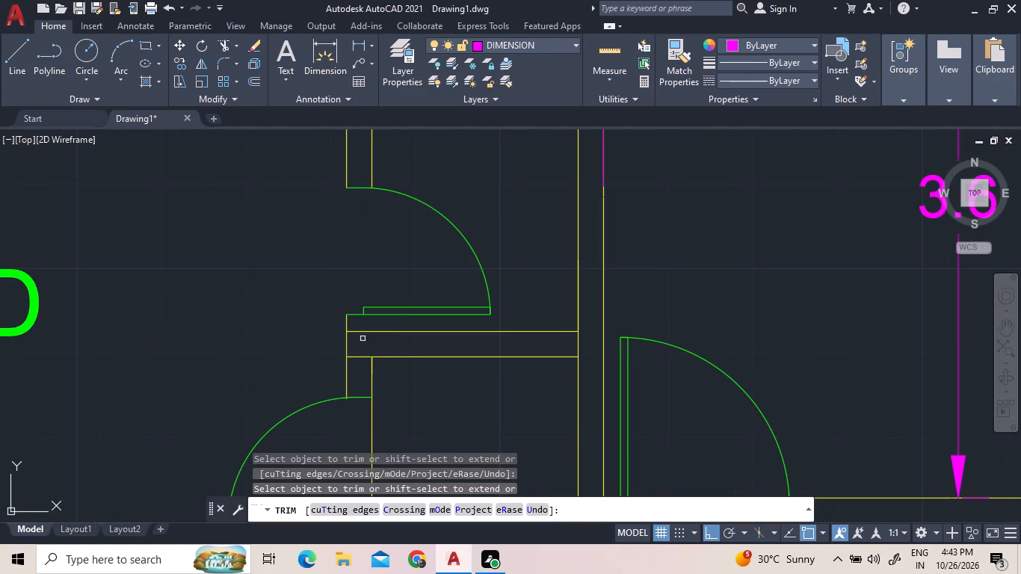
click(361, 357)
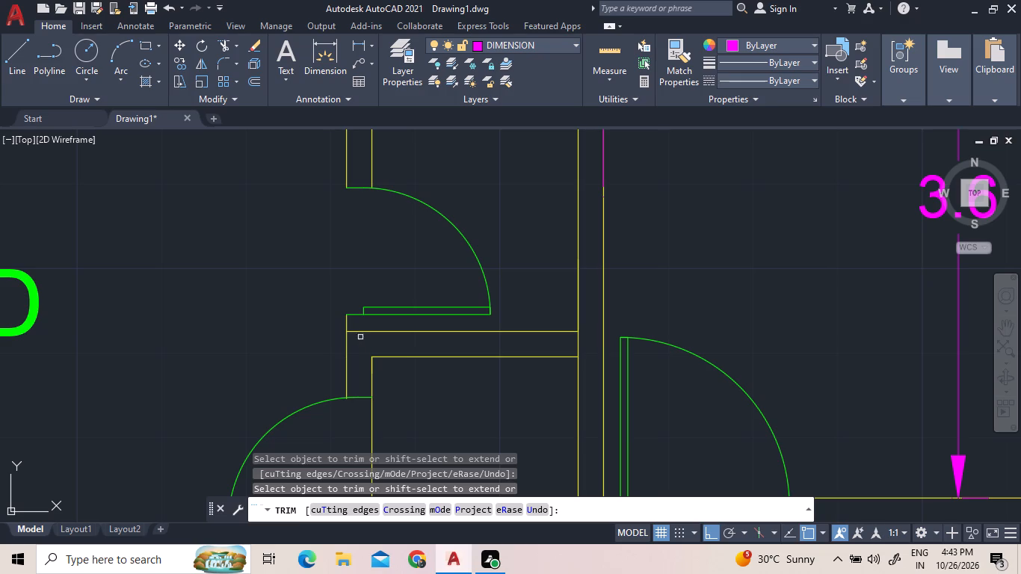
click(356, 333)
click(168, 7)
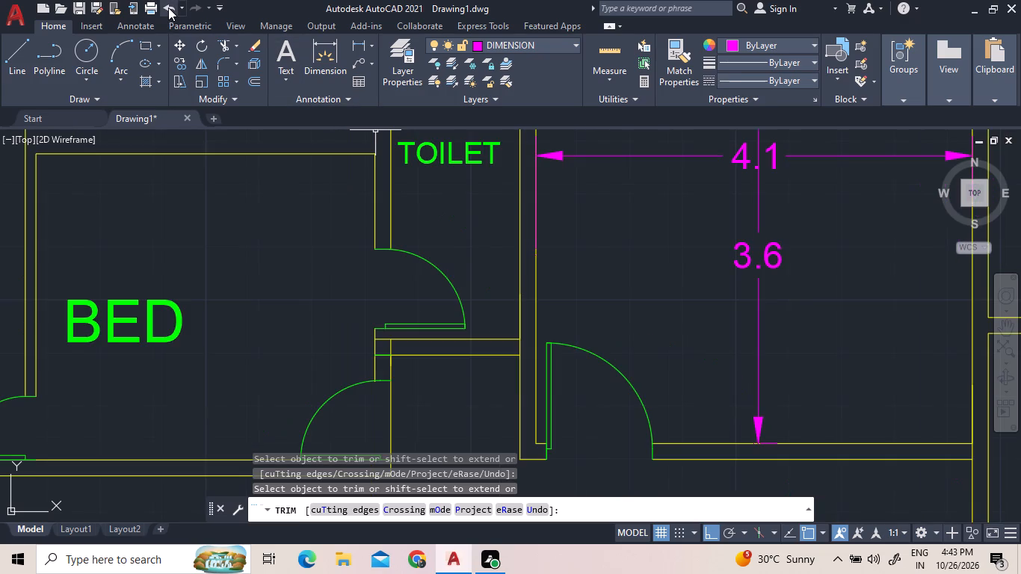
Trim the line pieces inside the wall at both ends of the toilet's lower wall, keeping its upper wall line.
scroll(386, 323, up, 3)
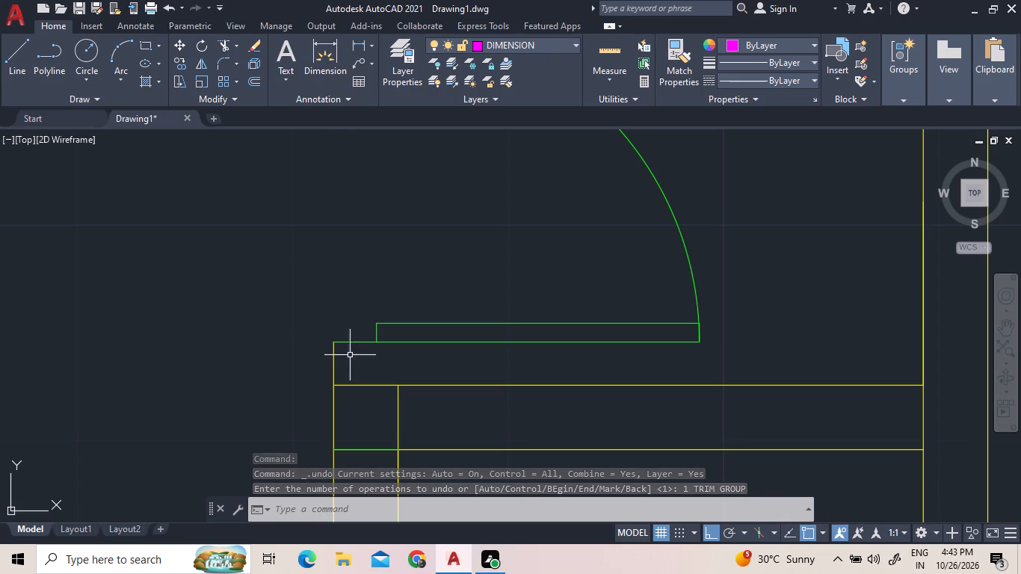
scroll(419, 367, down, 1)
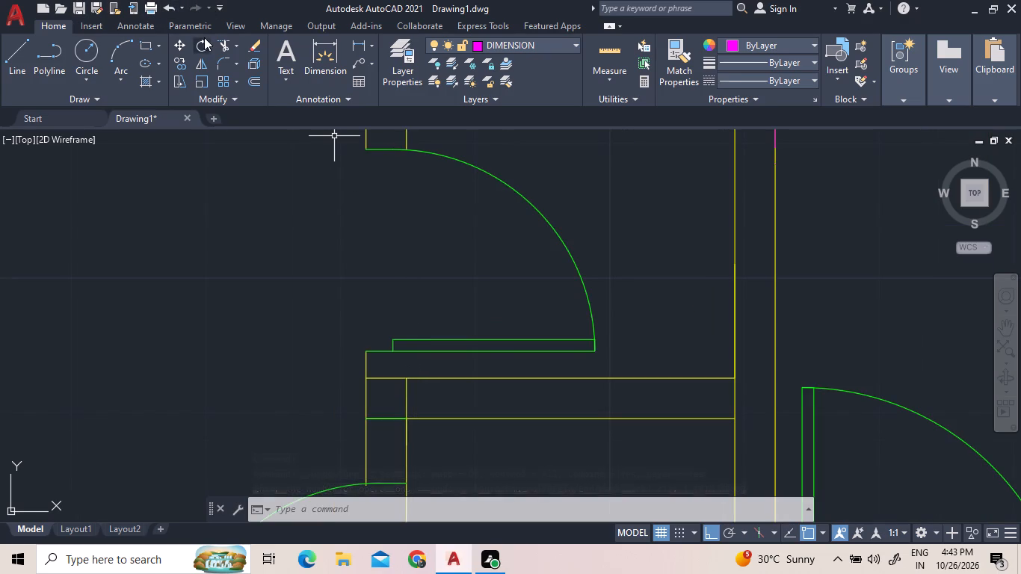
click(218, 43)
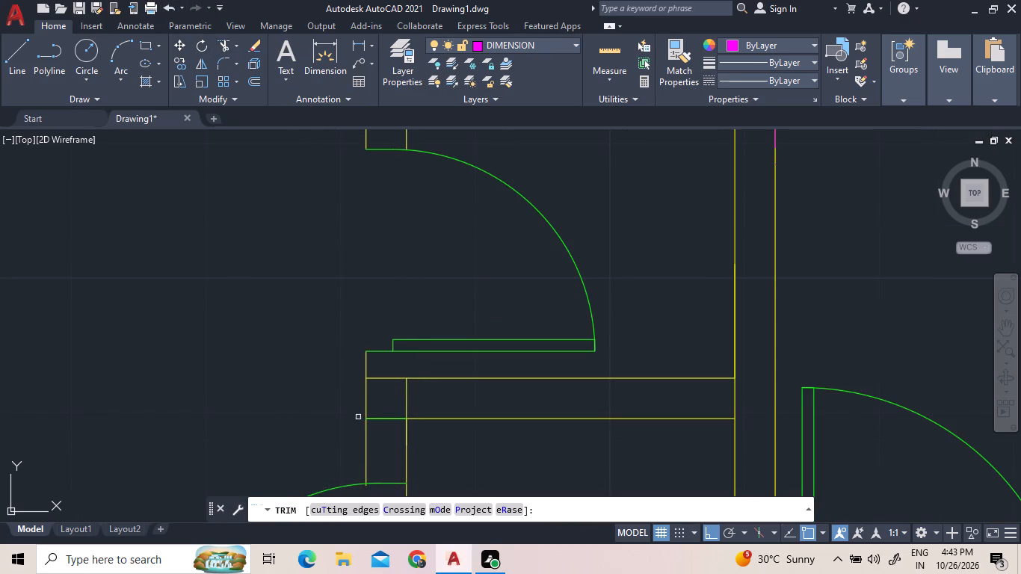
double_click(382, 420)
click(383, 417)
click(405, 396)
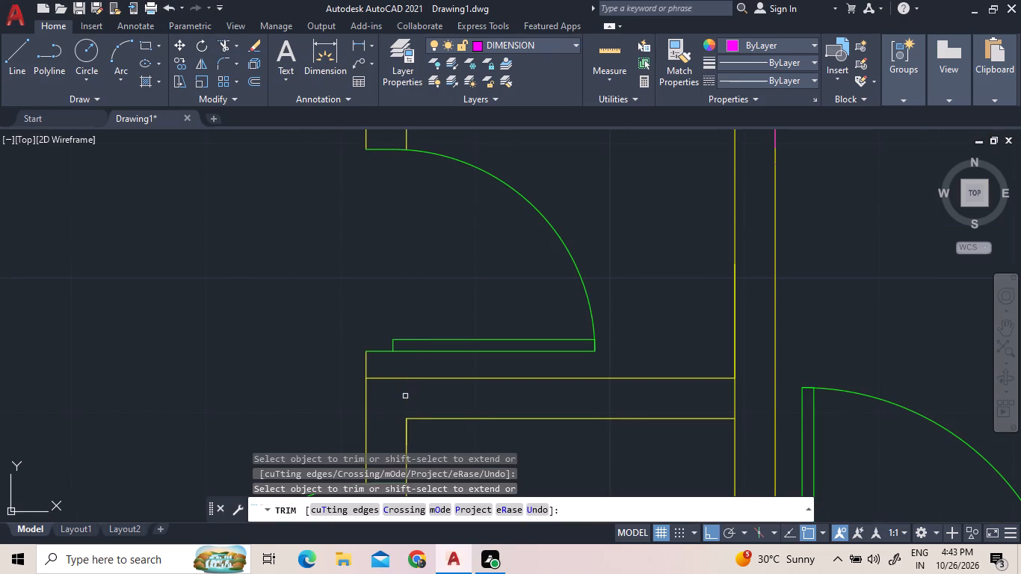
click(734, 385)
scroll(694, 389, down, 4)
scroll(657, 371, up, 3)
scroll(586, 347, up, 2)
right_click(559, 288)
click(567, 293)
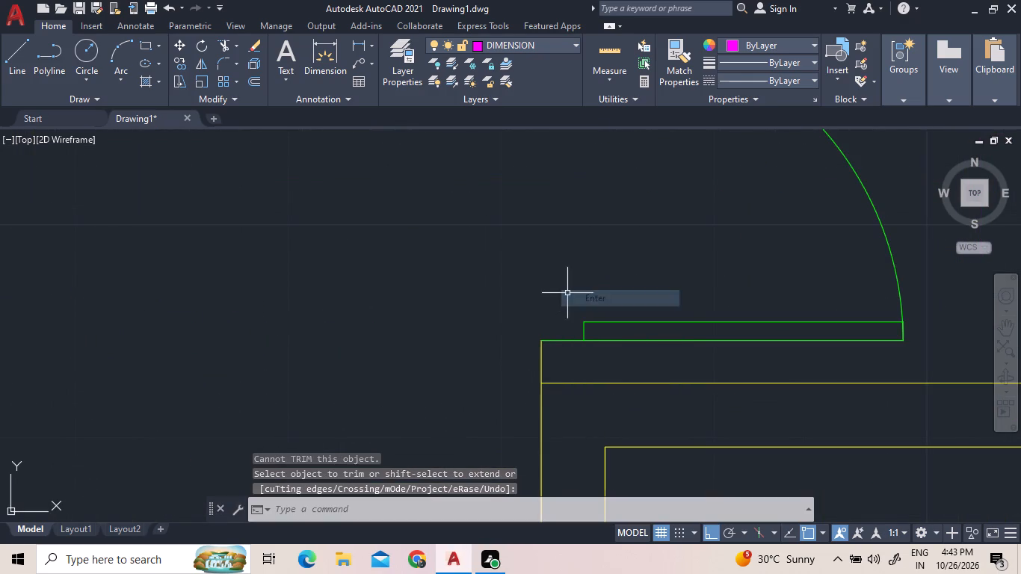
On layer 0, draw a short vertical line from the toilet door's base line down to the lower wall's upper line, aligned with the side wall.
click(544, 49)
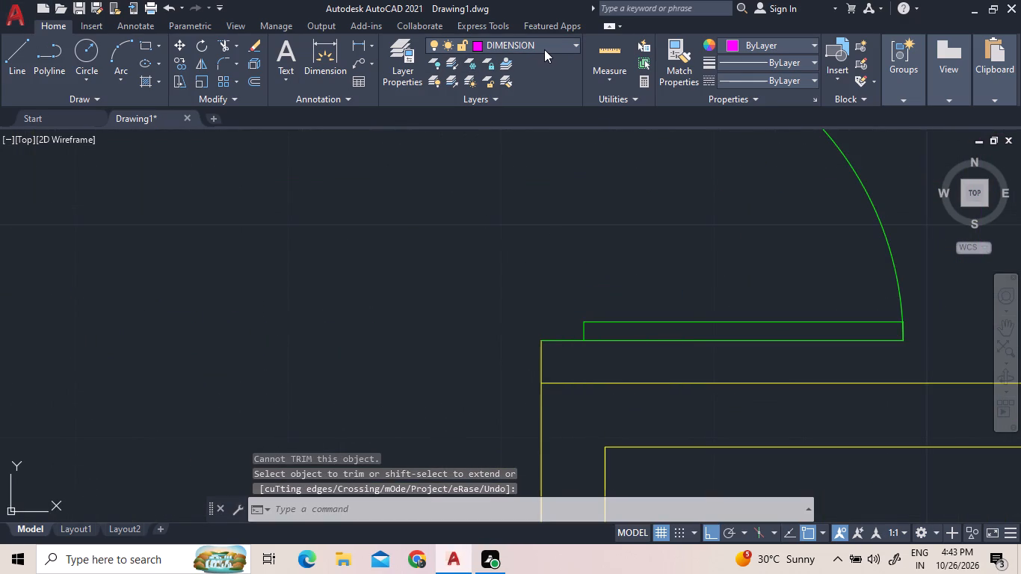
click(544, 71)
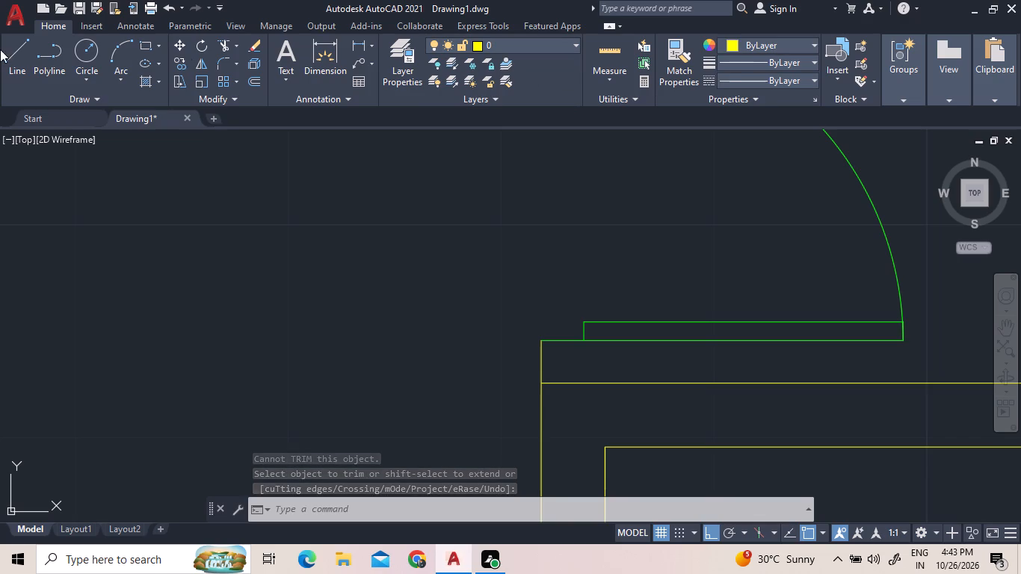
click(10, 52)
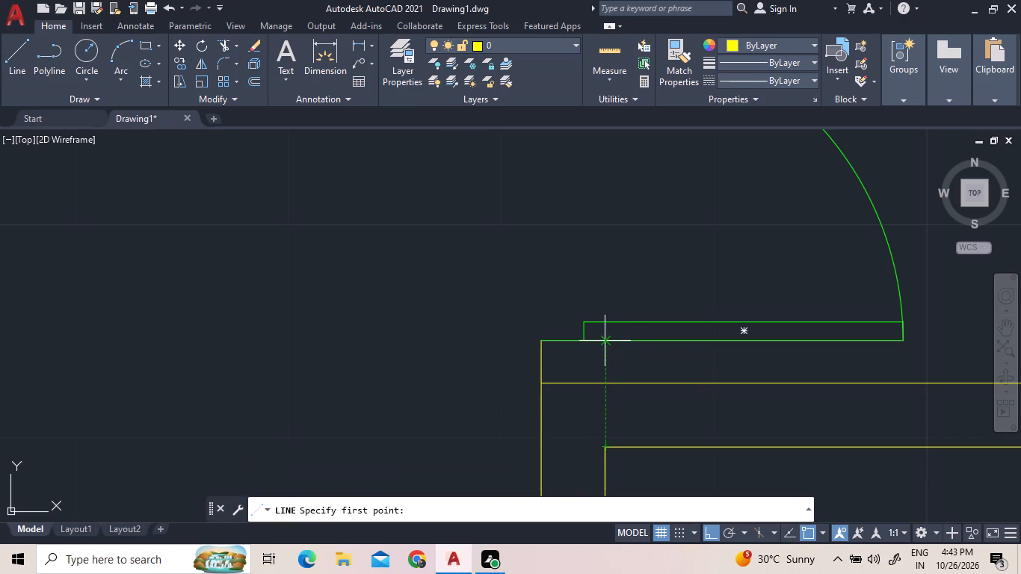
click(603, 337)
click(607, 386)
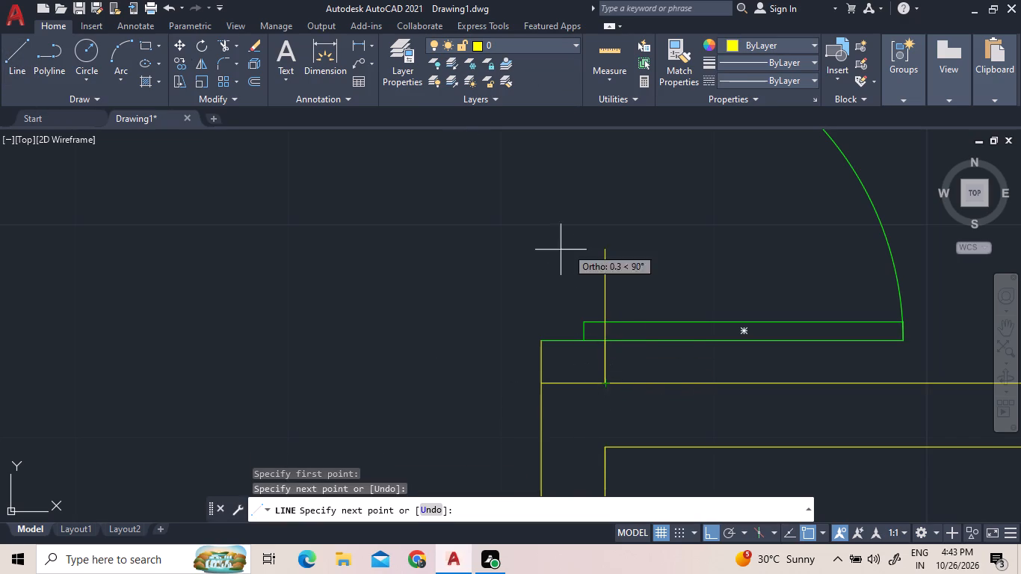
right_click(542, 277)
click(571, 280)
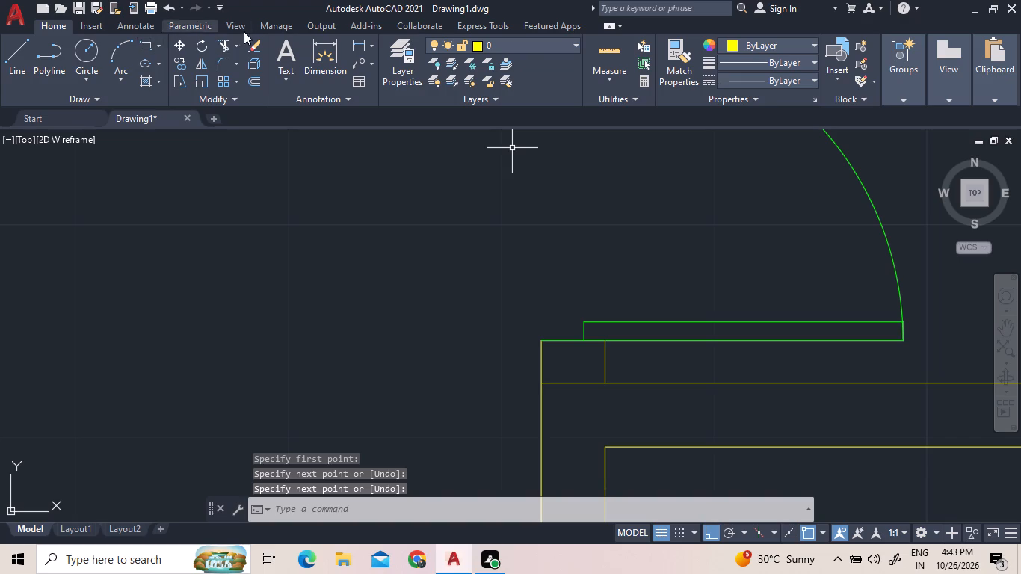
Trim the piece of the toilet's lower wall line that crosses the bedroom's side wall below the toilet door.
click(219, 42)
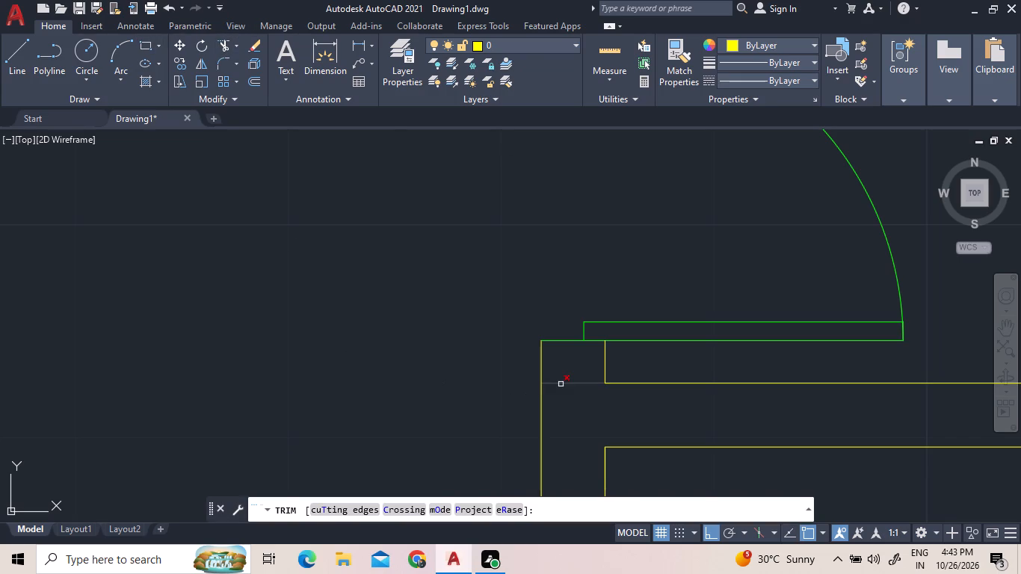
click(561, 384)
right_click(318, 257)
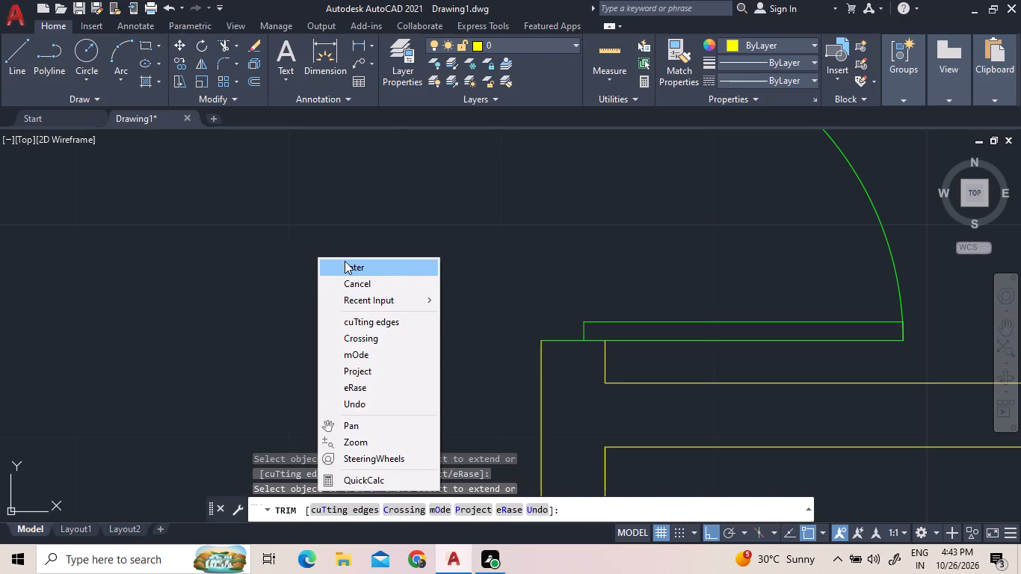
click(345, 261)
Delete the vertical line running from the toilet's lower wall down across the bedroom door opening, keeping the short wall stub.
scroll(345, 266, down, 5)
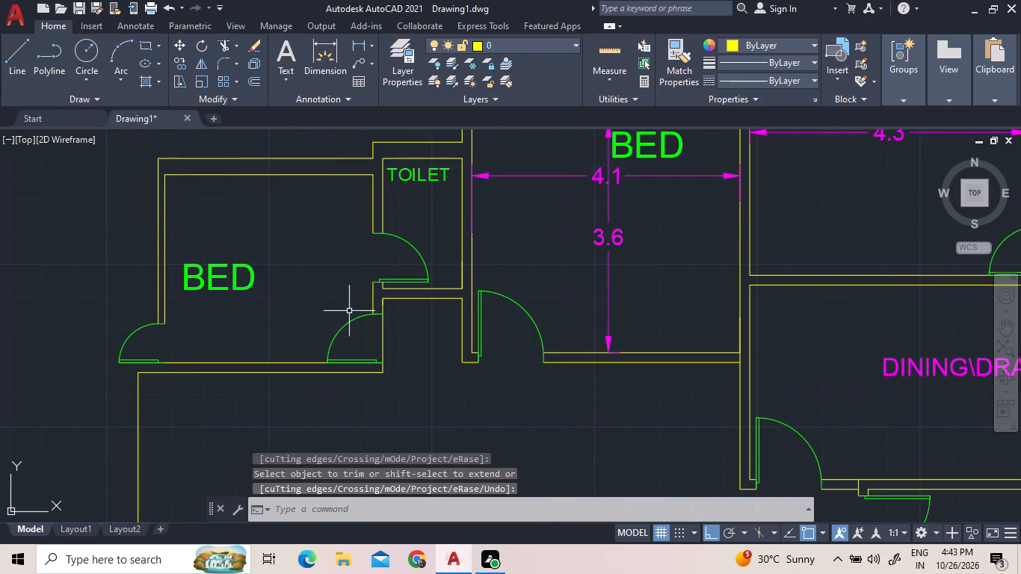
scroll(349, 309, up, 2)
scroll(429, 278, up, 3)
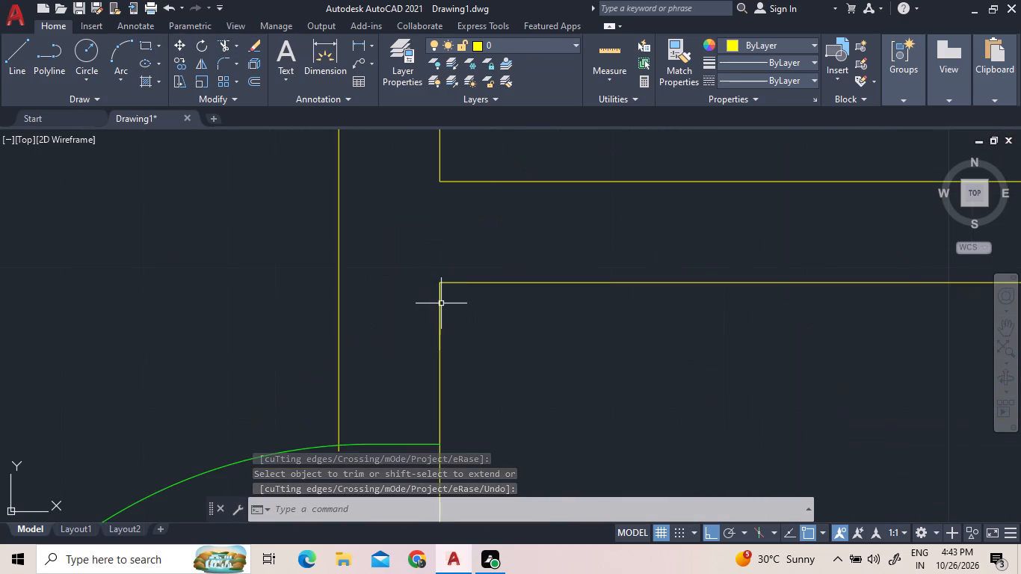
click(442, 306)
click(471, 337)
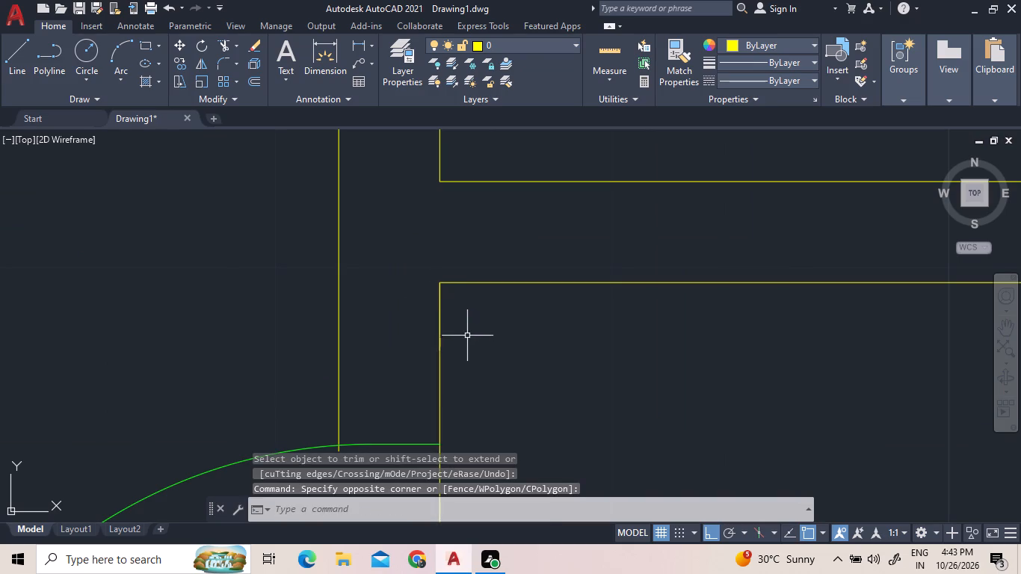
click(439, 319)
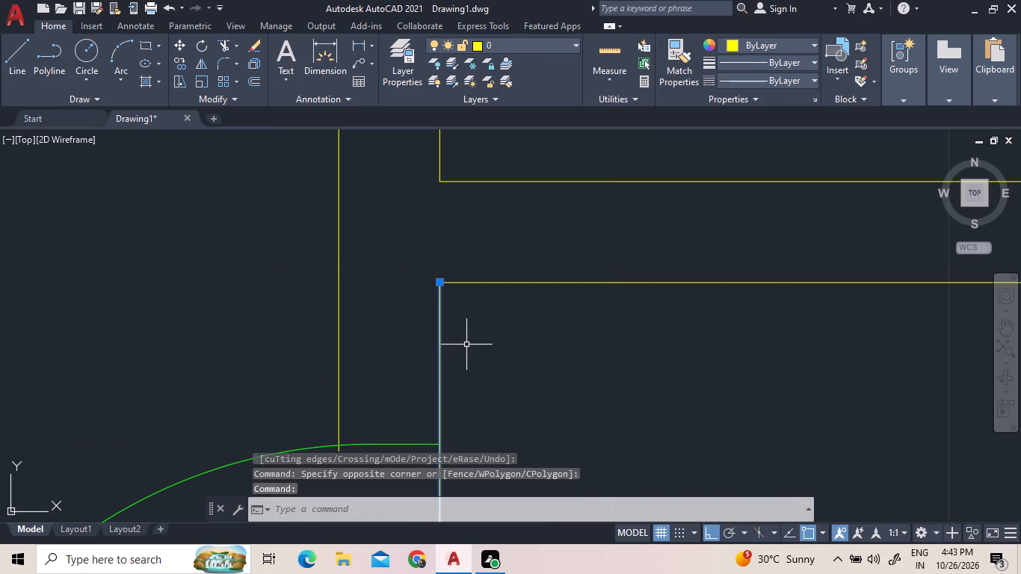
key(Delete)
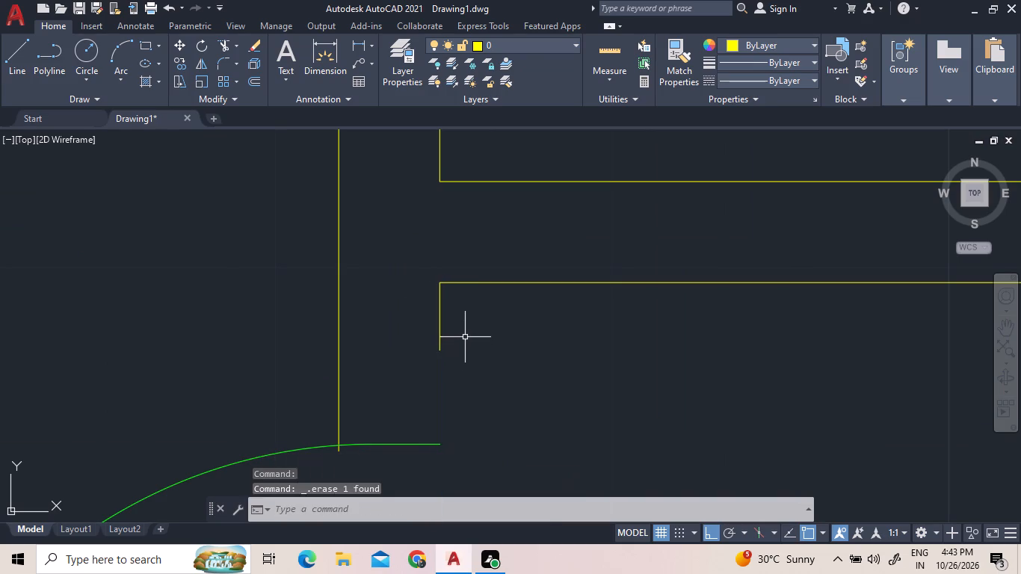
Draw a short vertical line closing the end of the bedroom's lower wall beside the door.
scroll(336, 219, down, 2)
scroll(357, 300, down, 1)
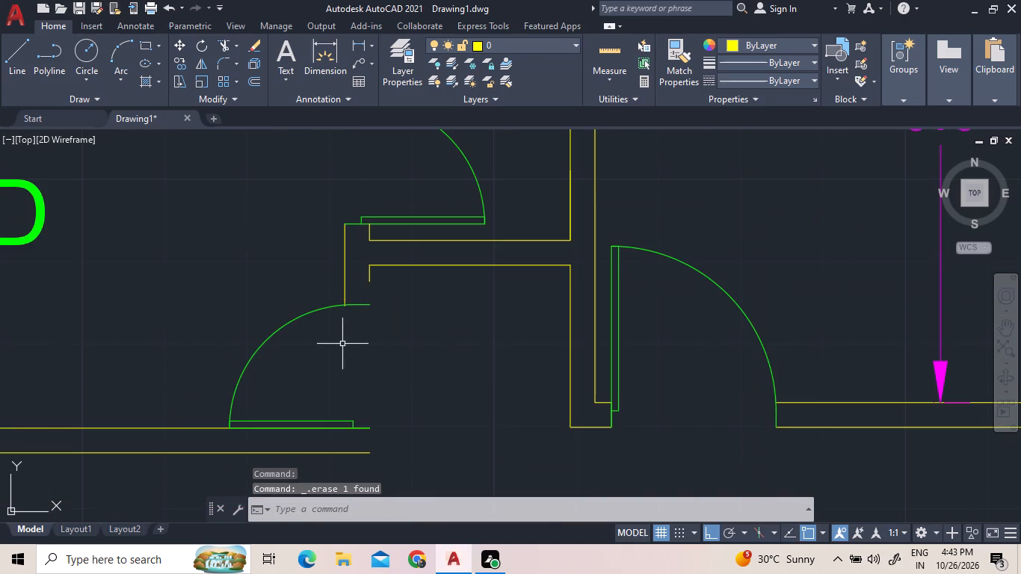
click(22, 61)
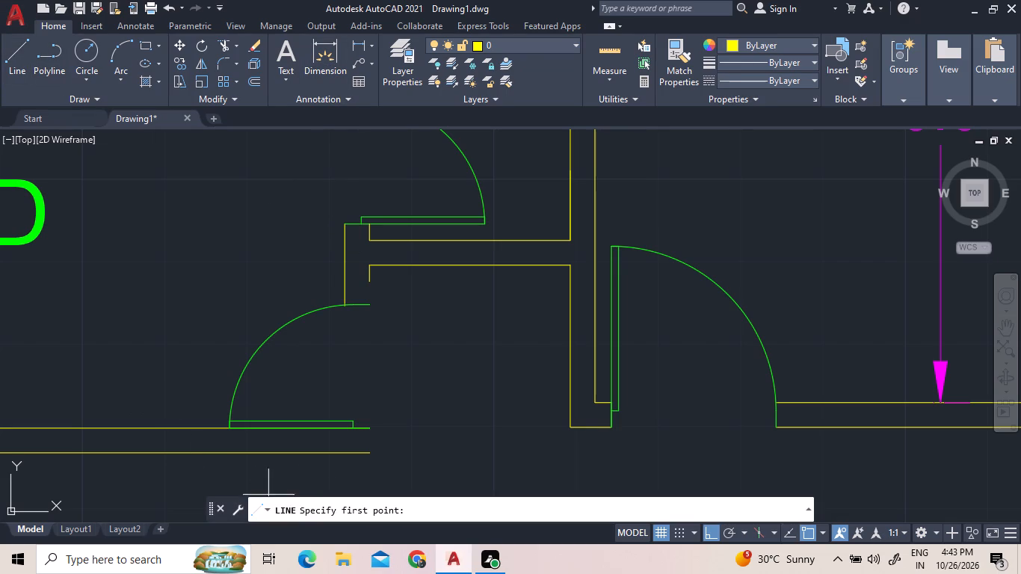
click(370, 433)
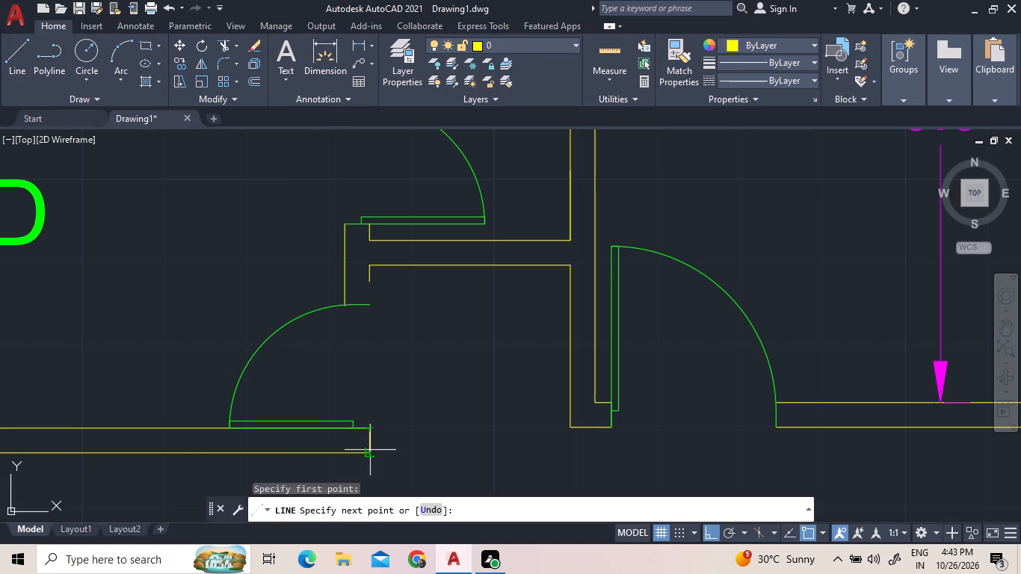
scroll(368, 468, up, 3)
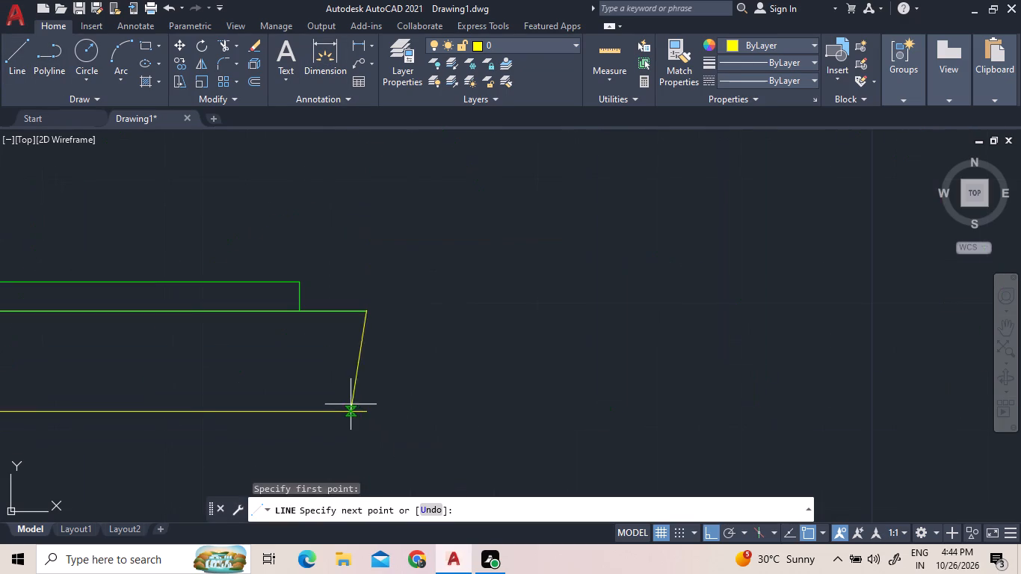
click(362, 409)
right_click(439, 352)
click(456, 366)
Trim the side wall line overshooting the bedroom door's head line, and extend the opposite wall line down to it.
scroll(463, 421, down, 3)
scroll(423, 249, up, 3)
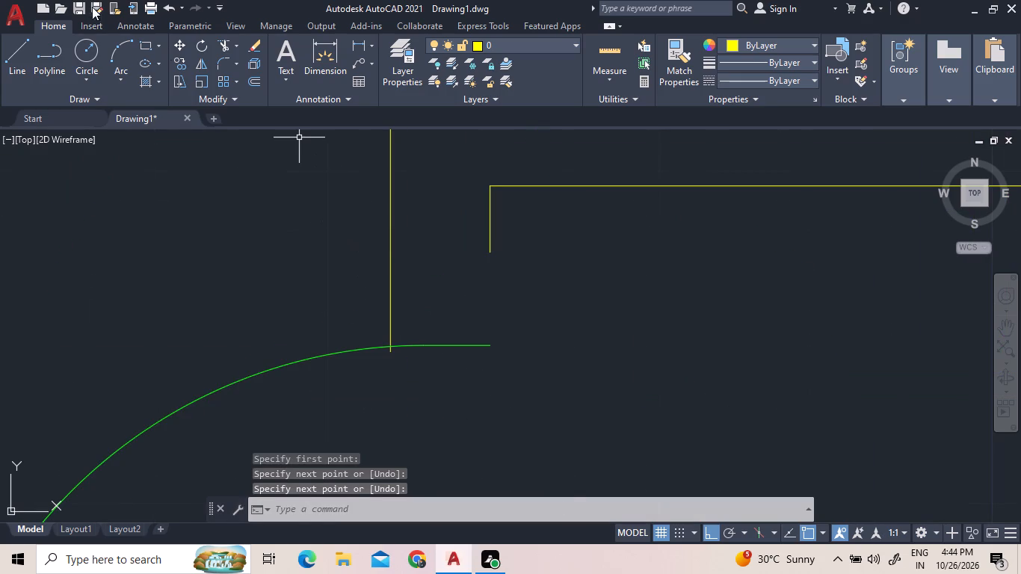
click(229, 49)
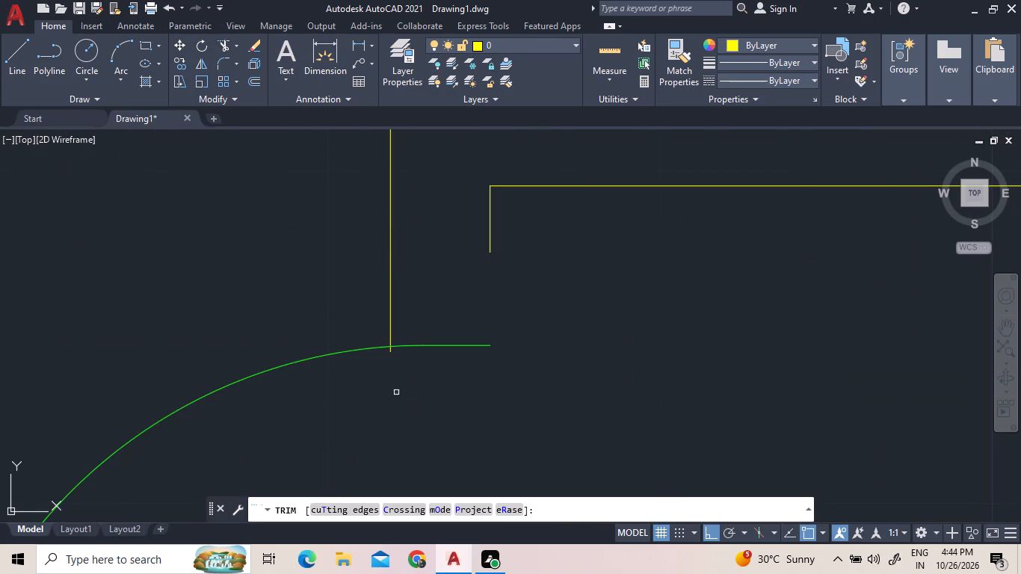
click(389, 354)
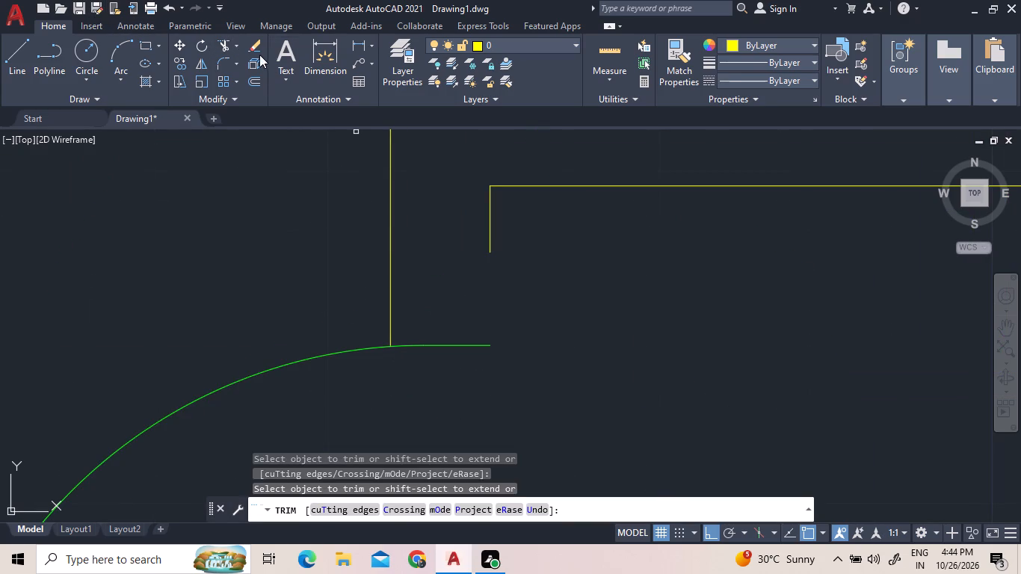
click(235, 46)
click(244, 91)
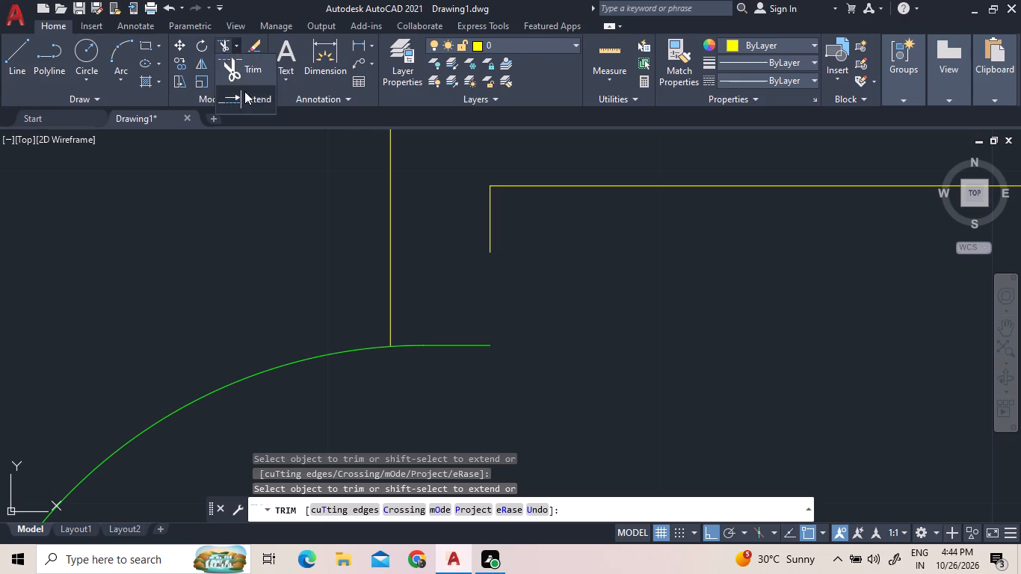
click(492, 238)
right_click(428, 266)
click(442, 277)
Examine the walls around the open space below the moved bedroom and measure its west wall line.
scroll(388, 413, down, 5)
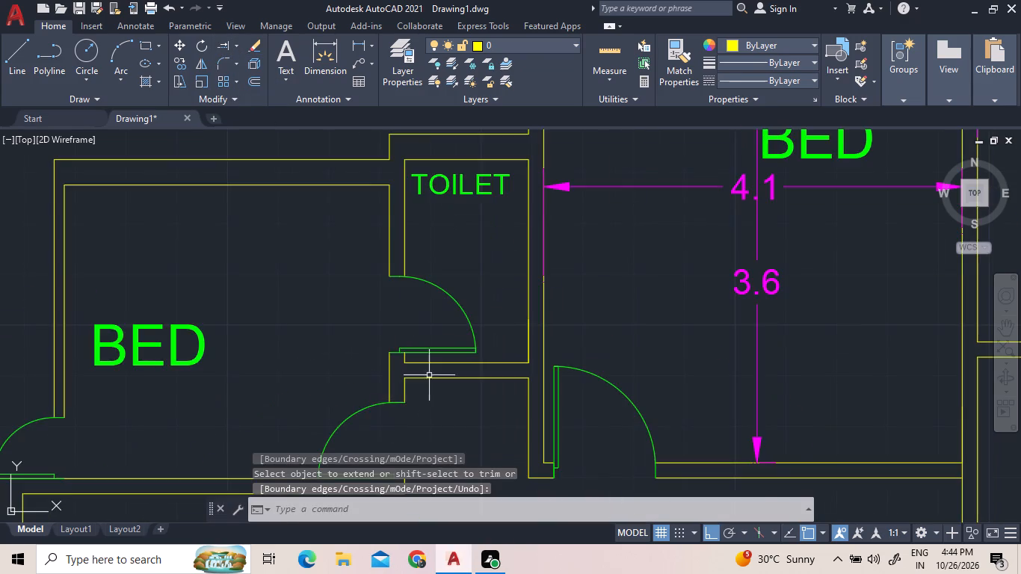
scroll(487, 306, down, 2)
scroll(314, 390, up, 2)
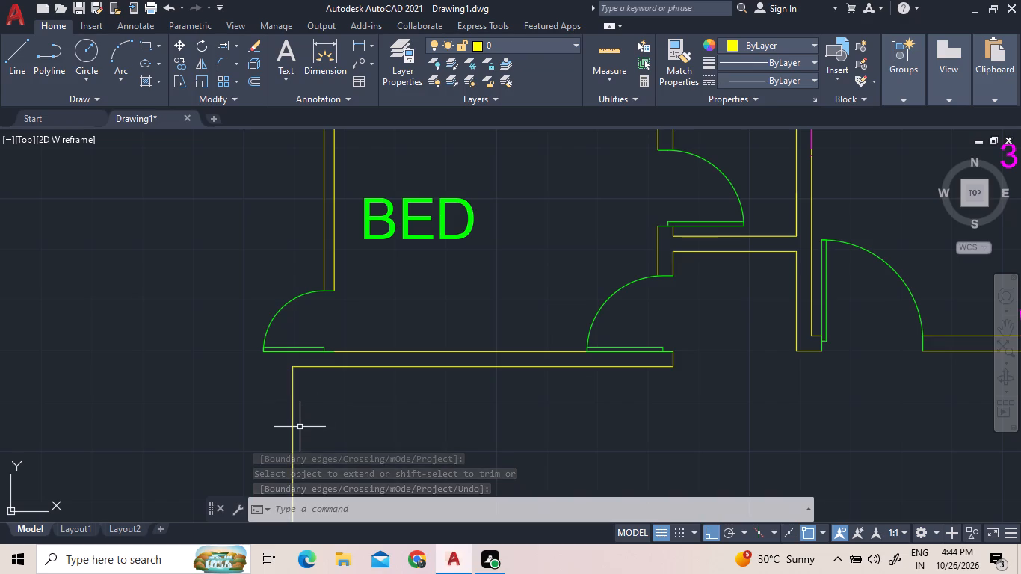
scroll(302, 424, down, 2)
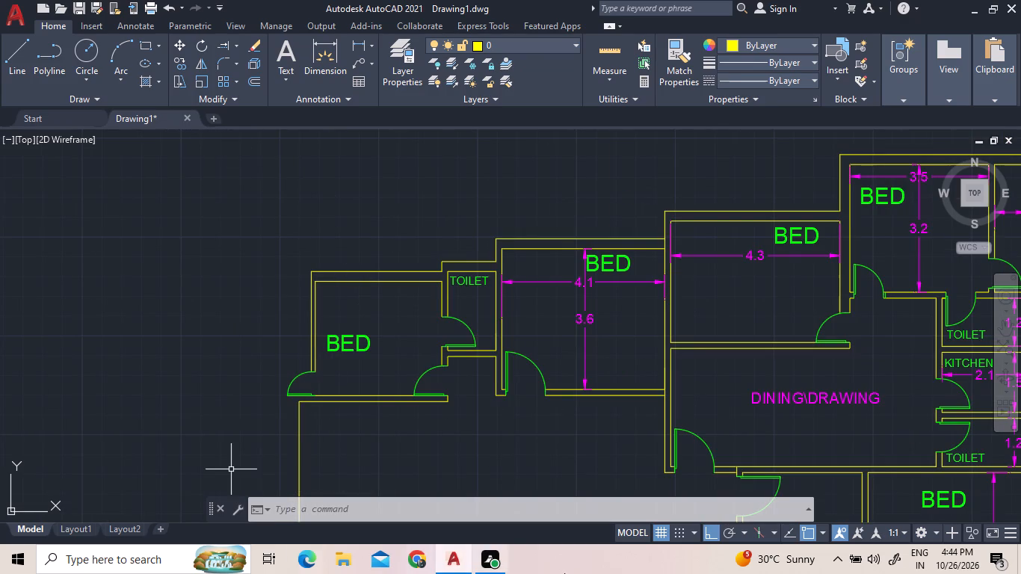
scroll(397, 173, down, 3)
scroll(395, 235, up, 4)
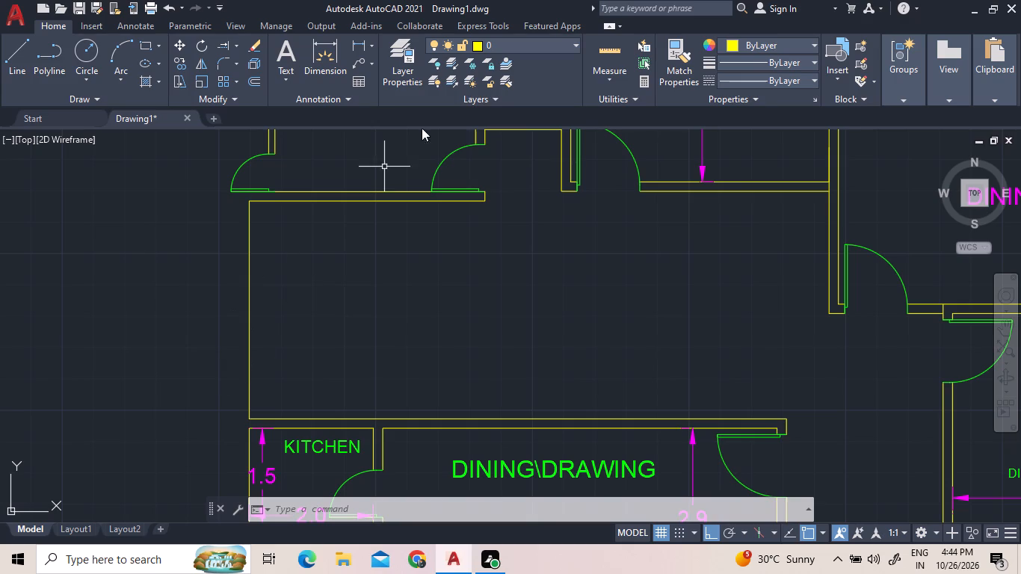
click(613, 43)
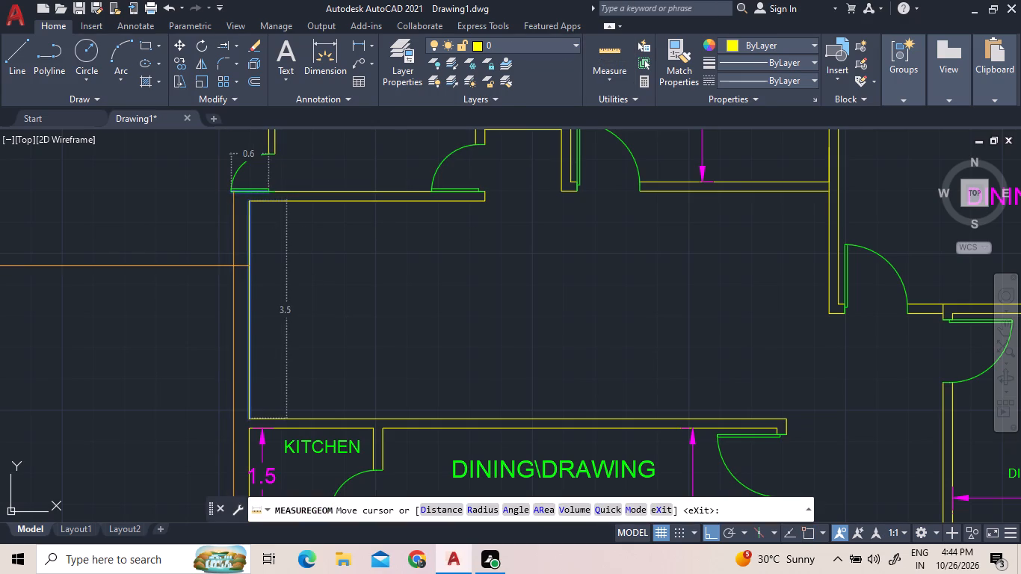
right_click(138, 282)
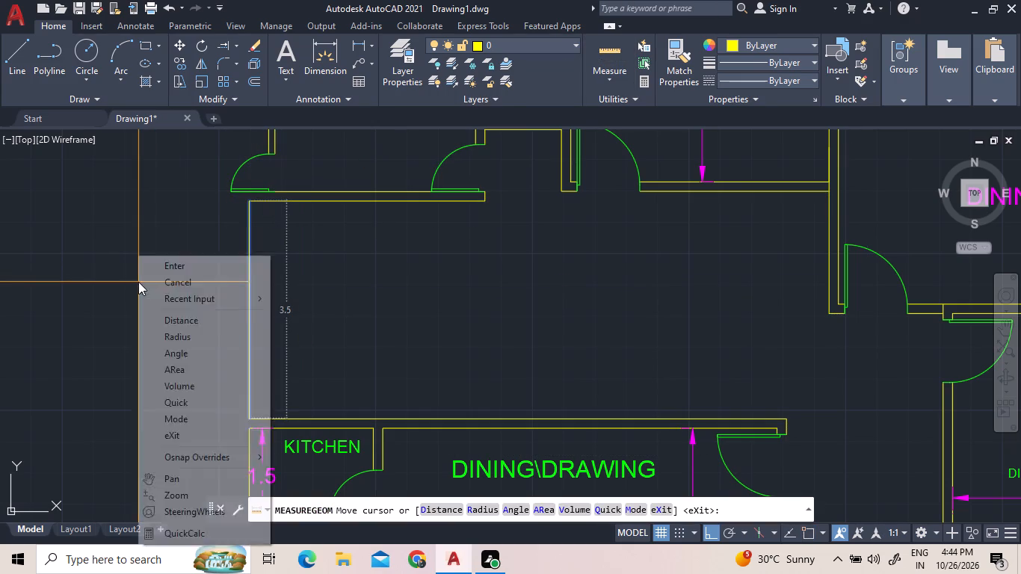
click(152, 271)
Draw the west outer wall line from the plan's bottom corner up to the moved bedroom's top wall level, joining across to its corner.
click(18, 65)
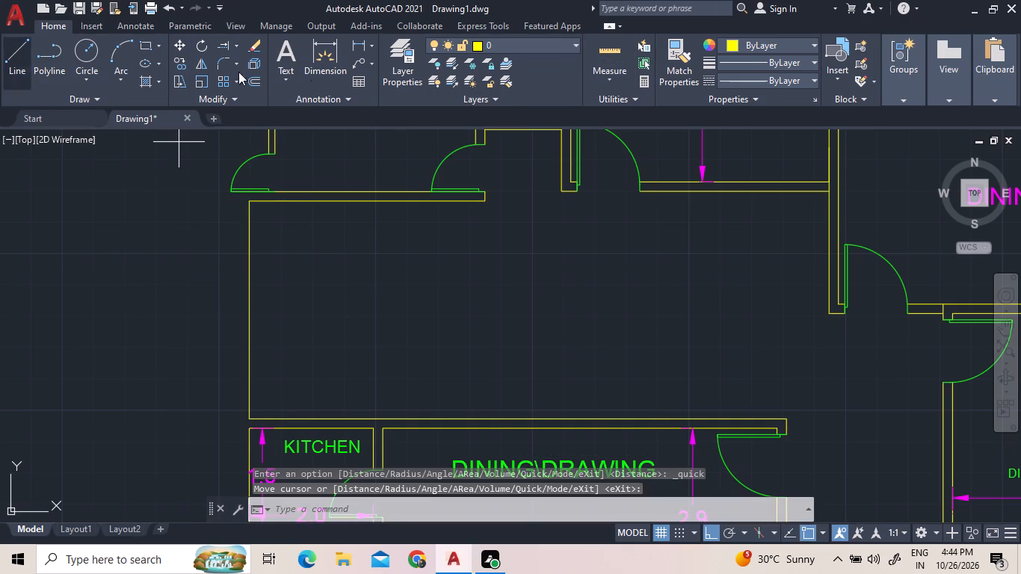
scroll(416, 99, down, 5)
scroll(257, 314, down, 3)
scroll(222, 454, up, 4)
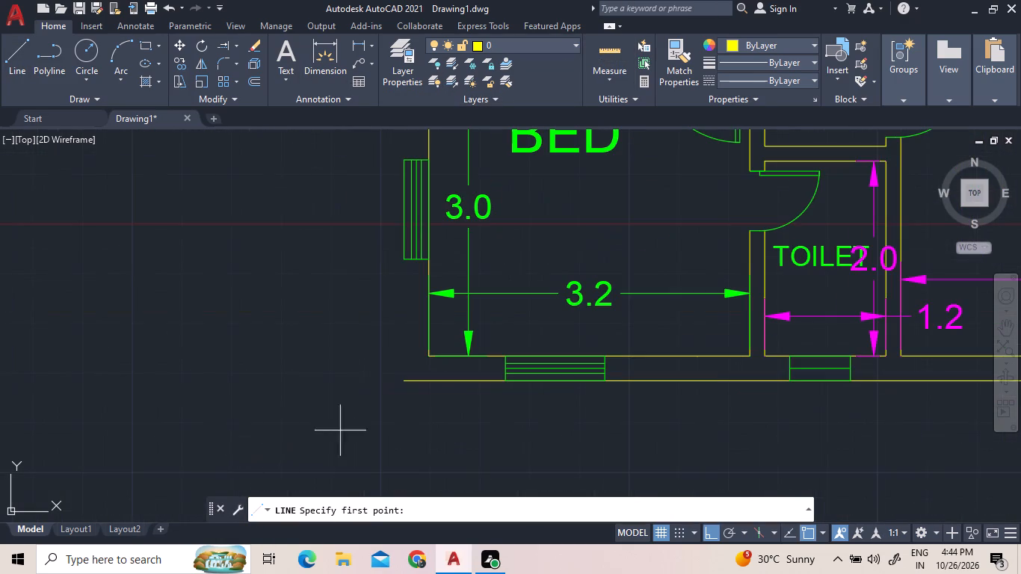
drag(401, 380, 404, 363)
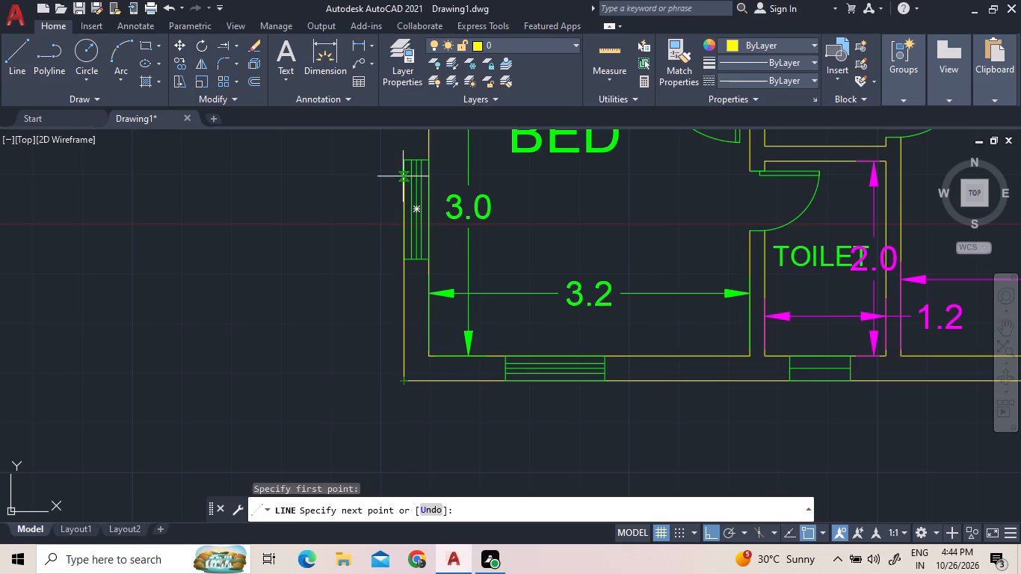
scroll(403, 198, down, 7)
scroll(391, 156, up, 4)
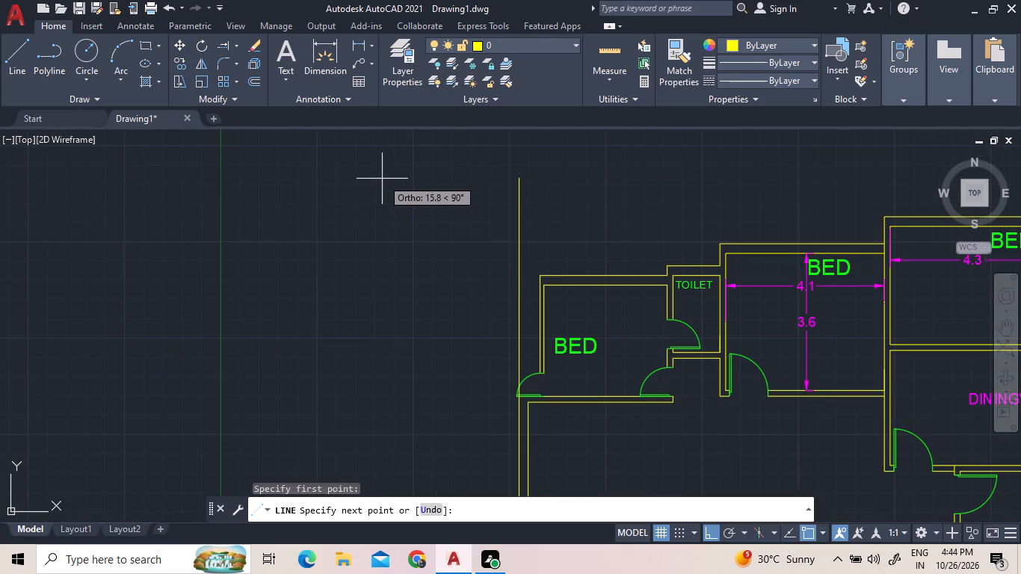
scroll(509, 267, up, 2)
scroll(515, 271, down, 1)
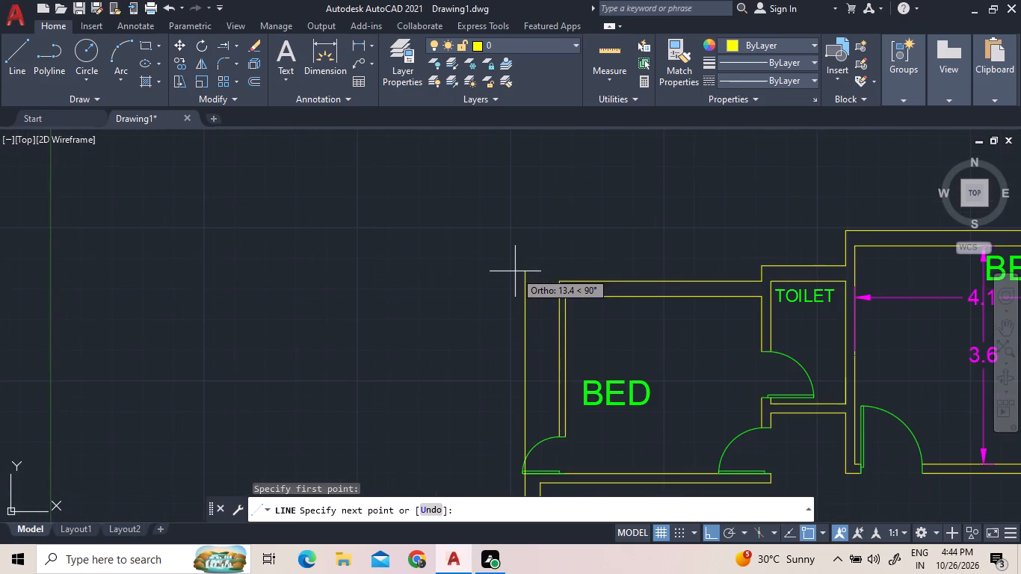
scroll(534, 288, up, 2)
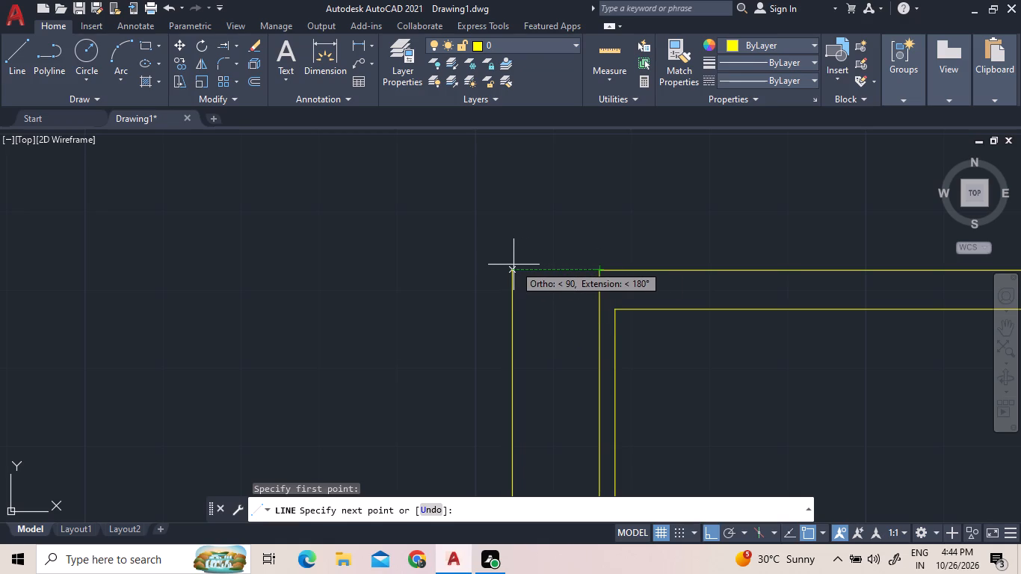
click(513, 271)
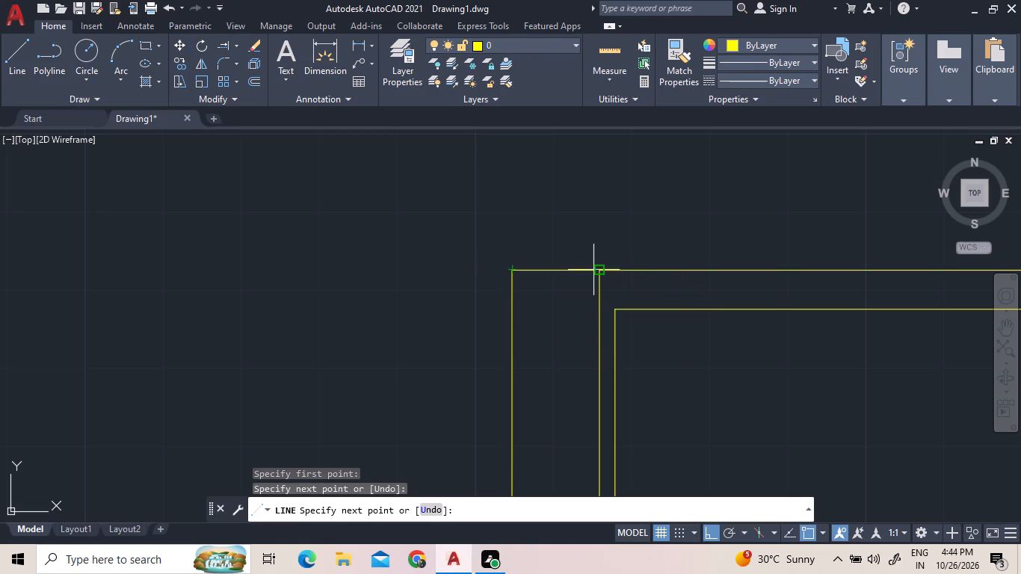
click(593, 270)
right_click(573, 241)
click(586, 248)
Extend the lower line of the moved bedroom's bottom wall to the new west outer wall line.
scroll(586, 248, down, 3)
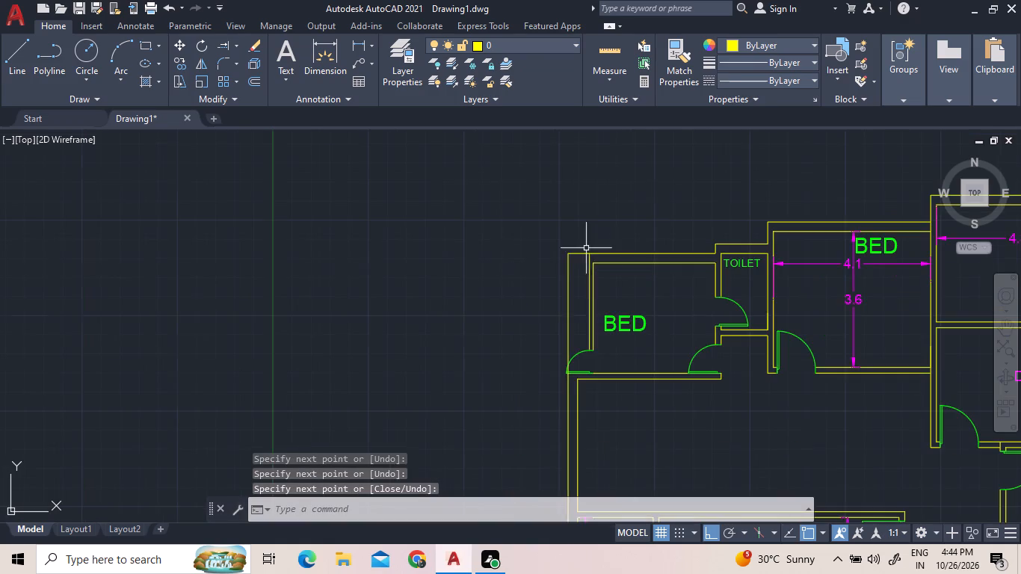
scroll(570, 372, up, 5)
scroll(636, 236, down, 4)
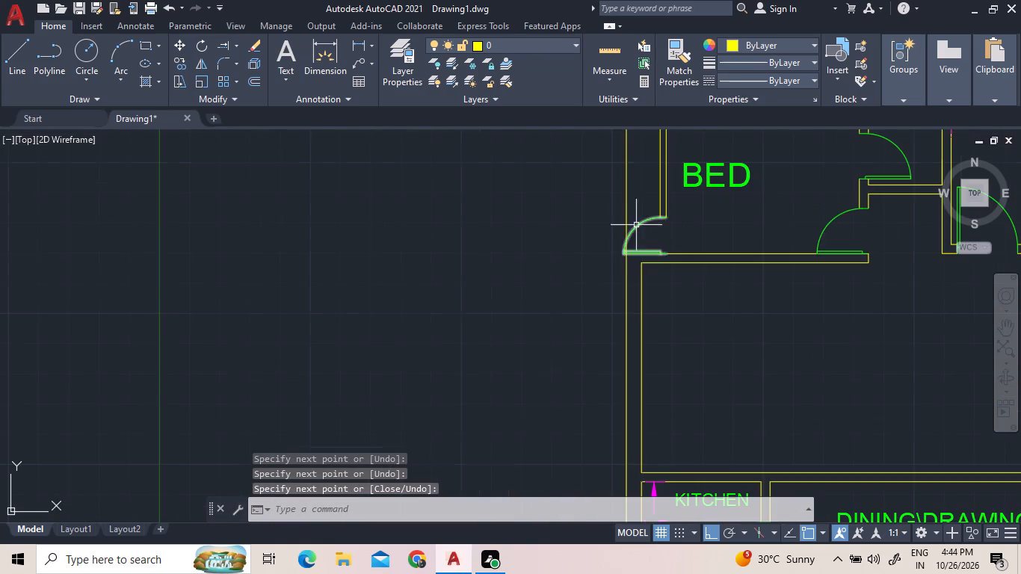
scroll(625, 273, down, 4)
scroll(626, 297, up, 4)
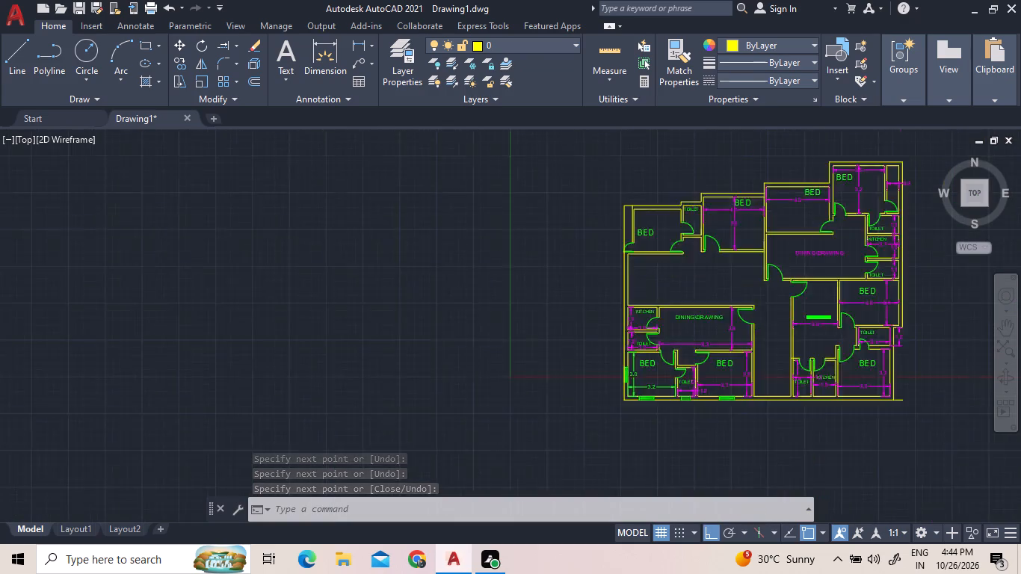
scroll(632, 139, up, 3)
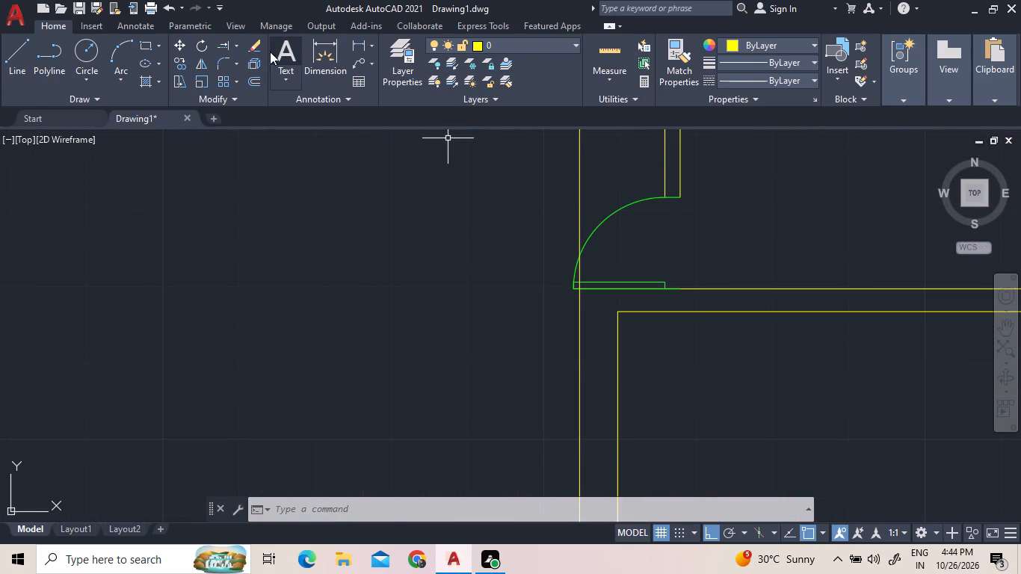
click(228, 43)
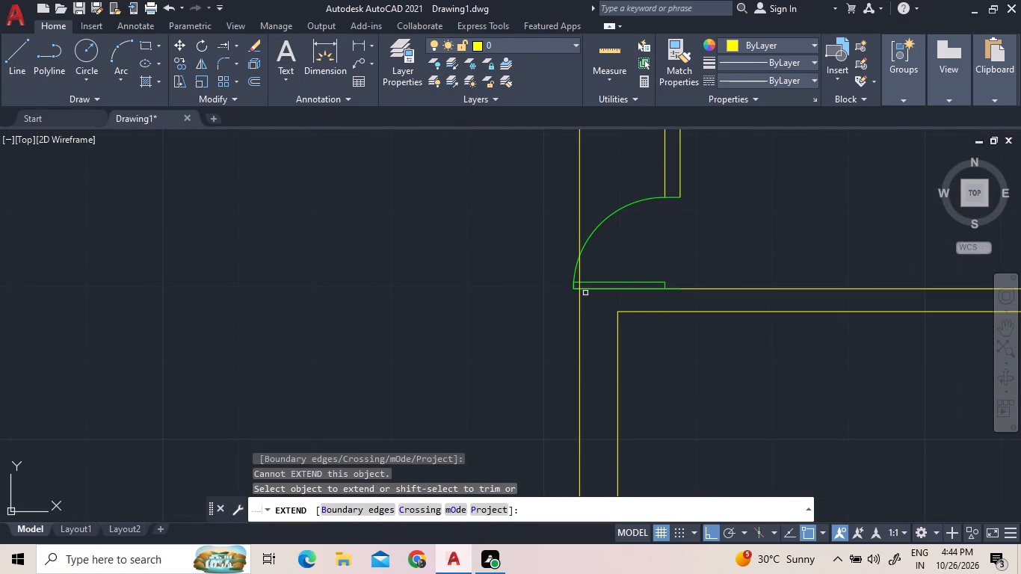
click(622, 312)
scroll(620, 281, down, 4)
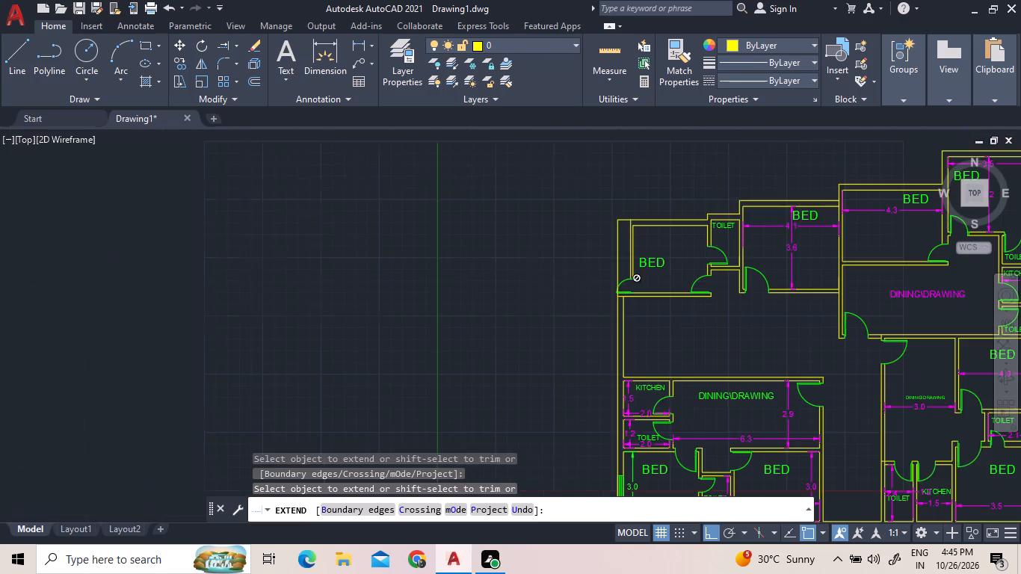
Break the west outer wall line at the point where the lower line of the moved bedroom's bottom wall meets it.
scroll(618, 185, up, 2)
right_click(586, 227)
click(591, 233)
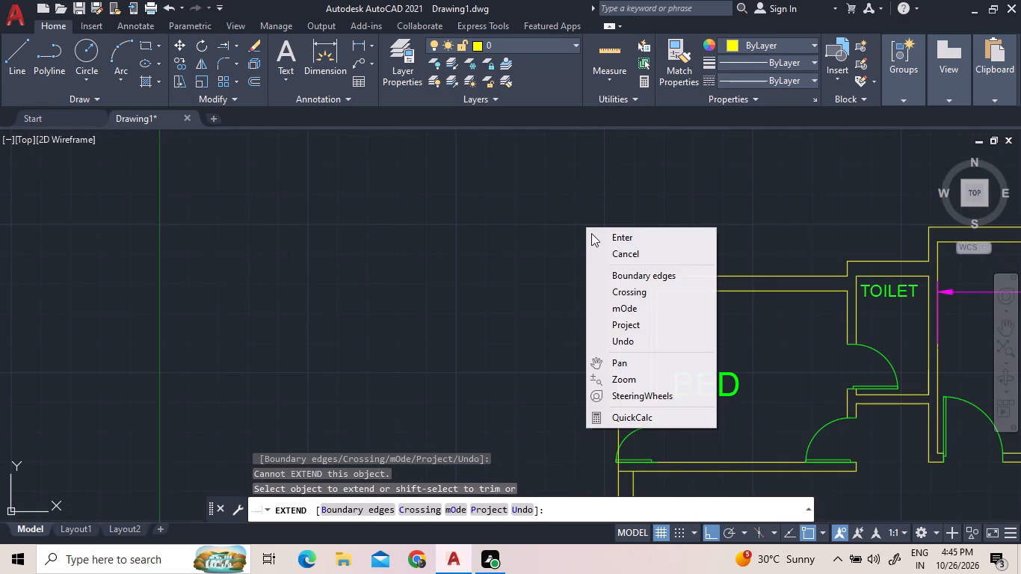
click(618, 324)
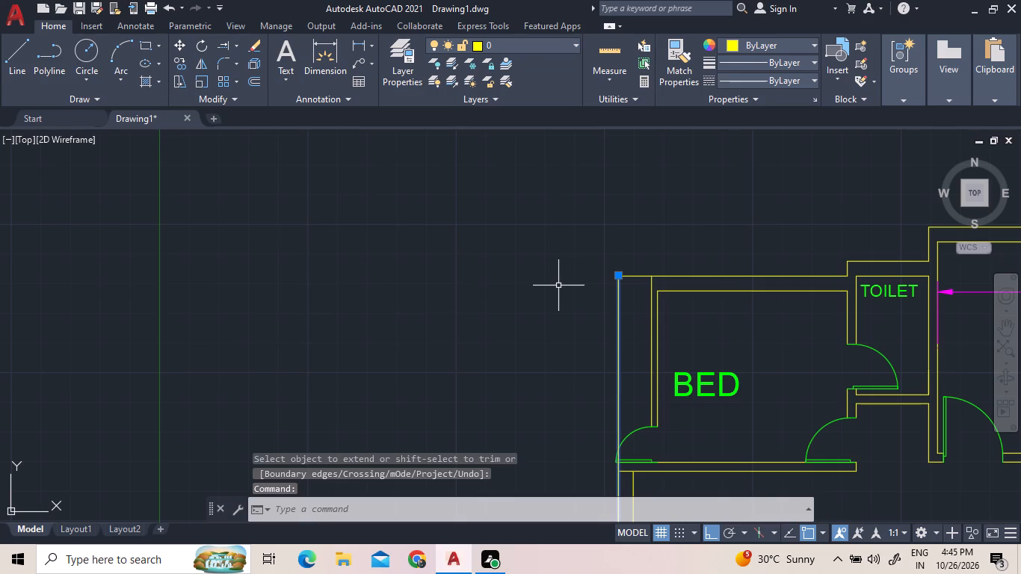
key(Escape)
text(BR)
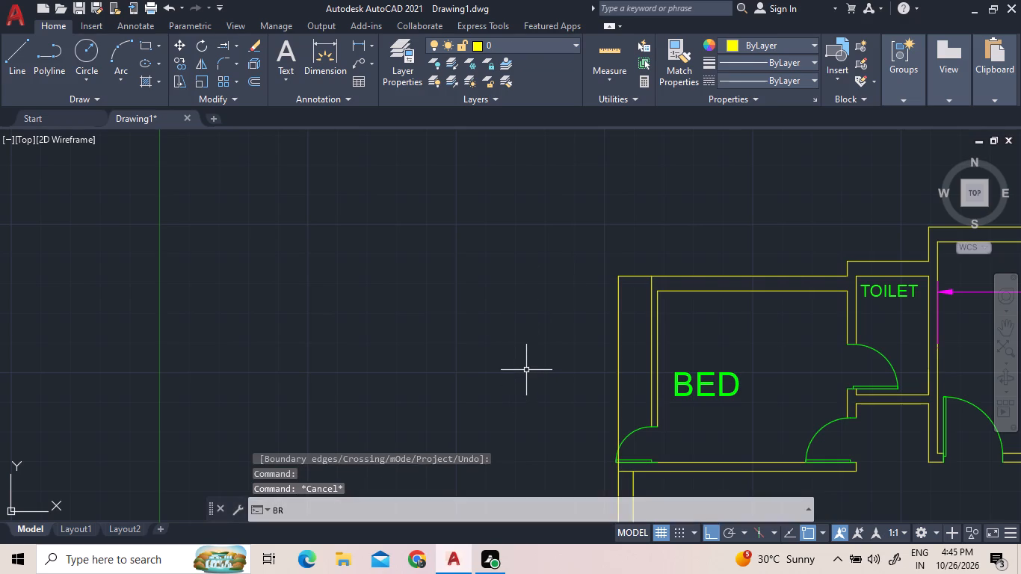
click(293, 392)
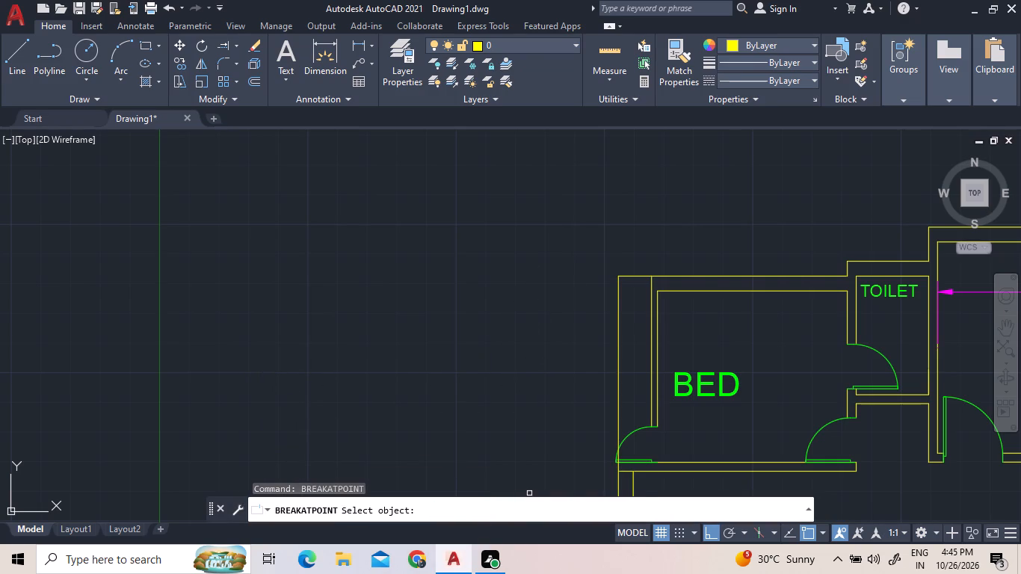
scroll(634, 482, up, 3)
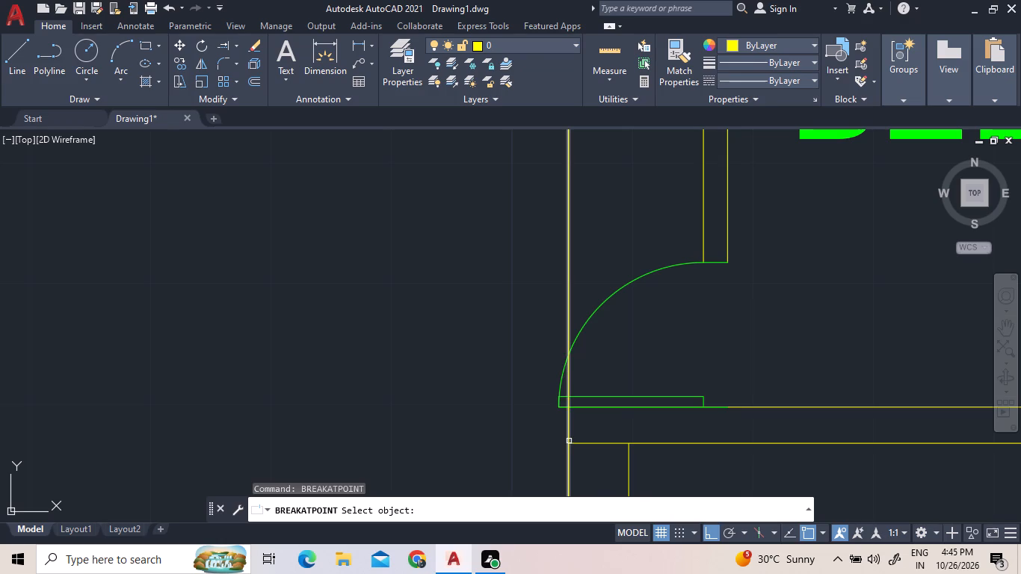
click(569, 441)
click(569, 441)
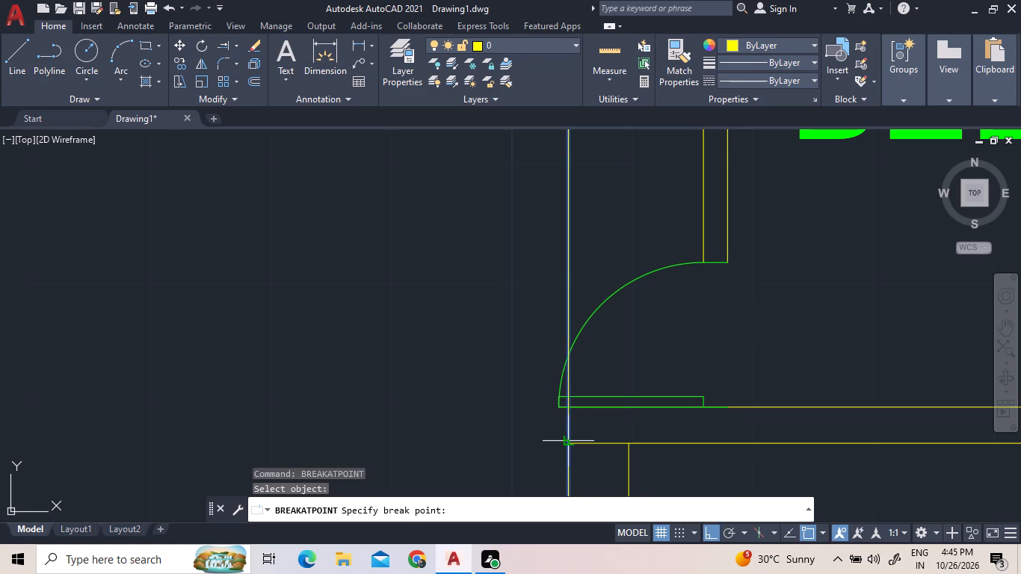
click(566, 445)
Move the upper piece of the broken west outer wall line about 0.1 west, clear of the bedroom's side door.
click(573, 424)
click(548, 419)
right_click(548, 419)
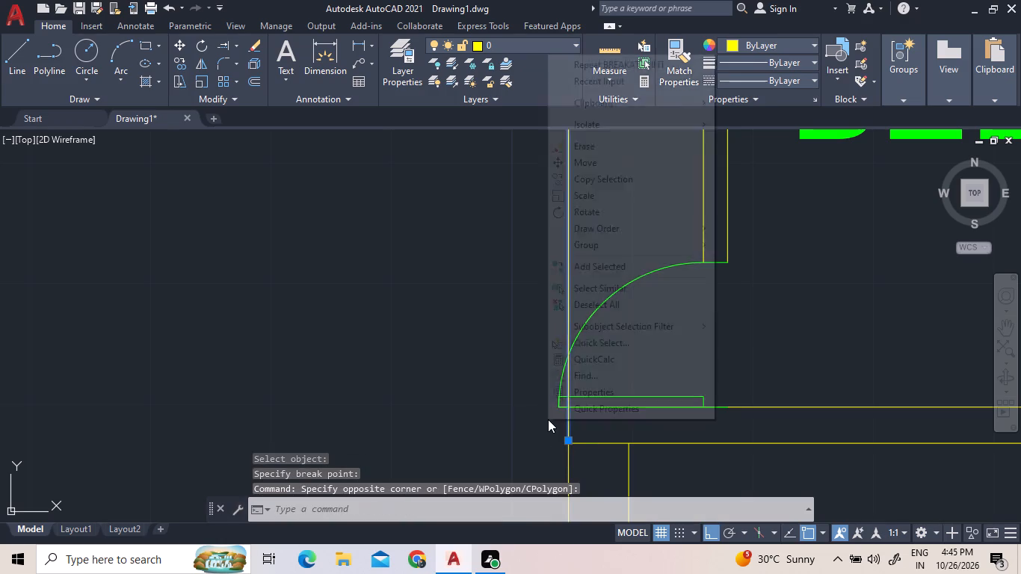
click(589, 156)
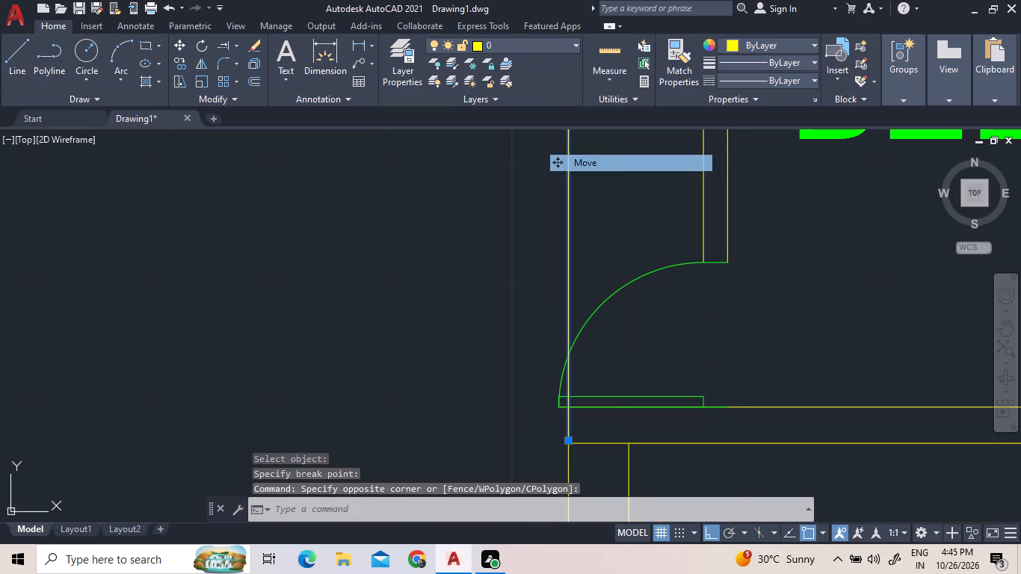
click(569, 440)
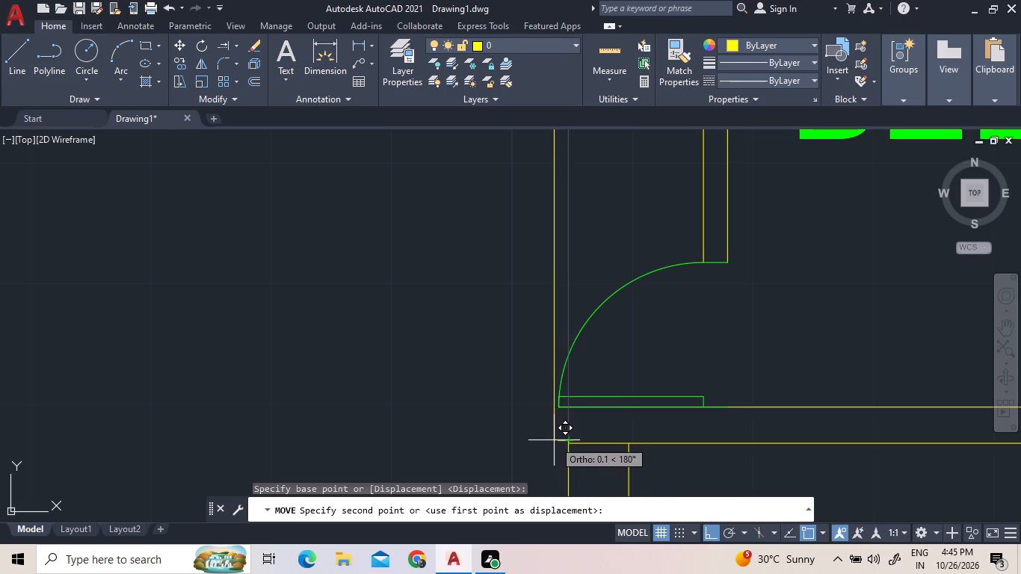
click(554, 440)
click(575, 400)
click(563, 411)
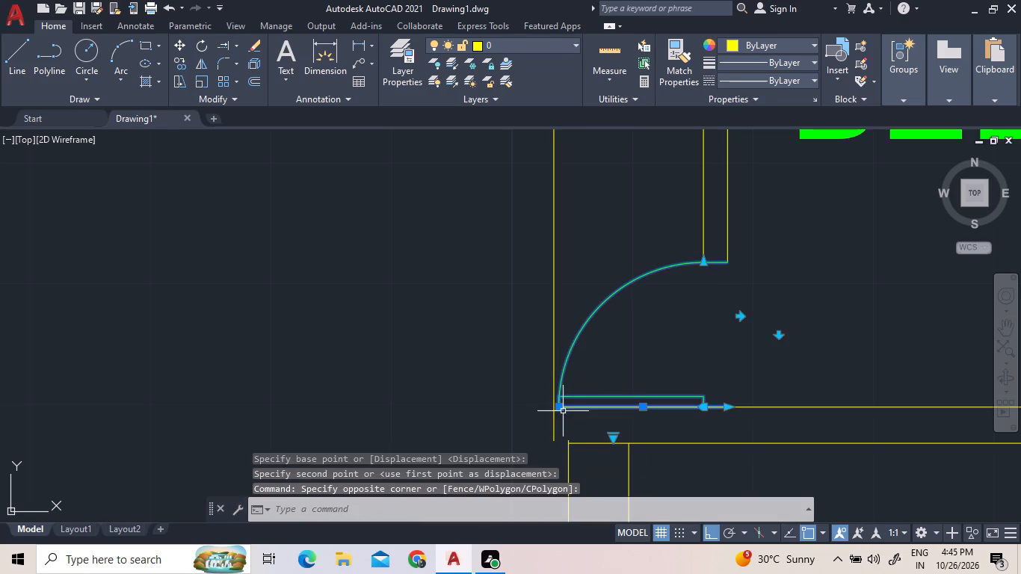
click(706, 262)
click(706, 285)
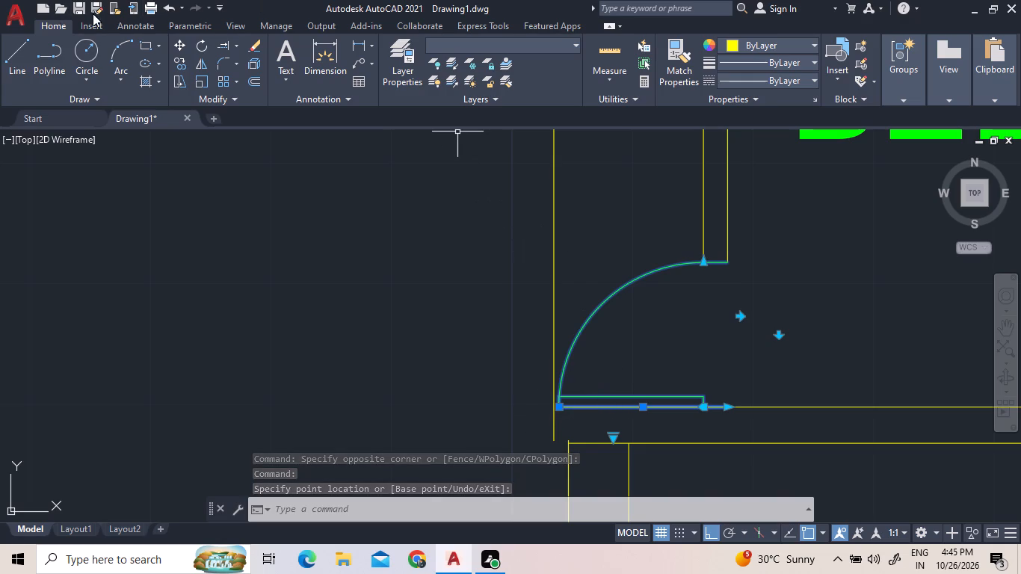
Draw a line from the bottom wall's west end across and up to the shifted outer wall line, closing the corner.
click(16, 63)
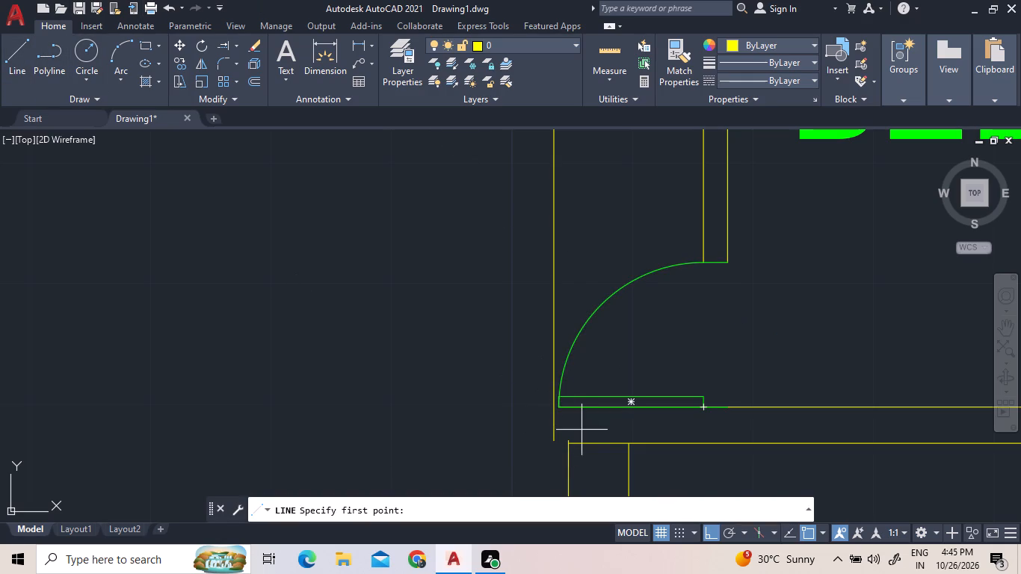
click(571, 442)
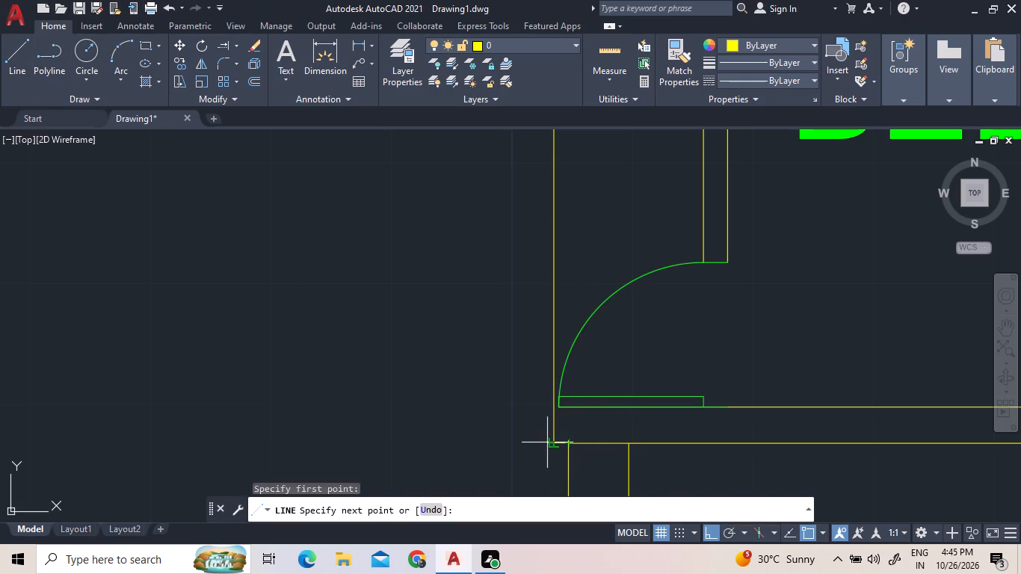
scroll(552, 442, up, 4)
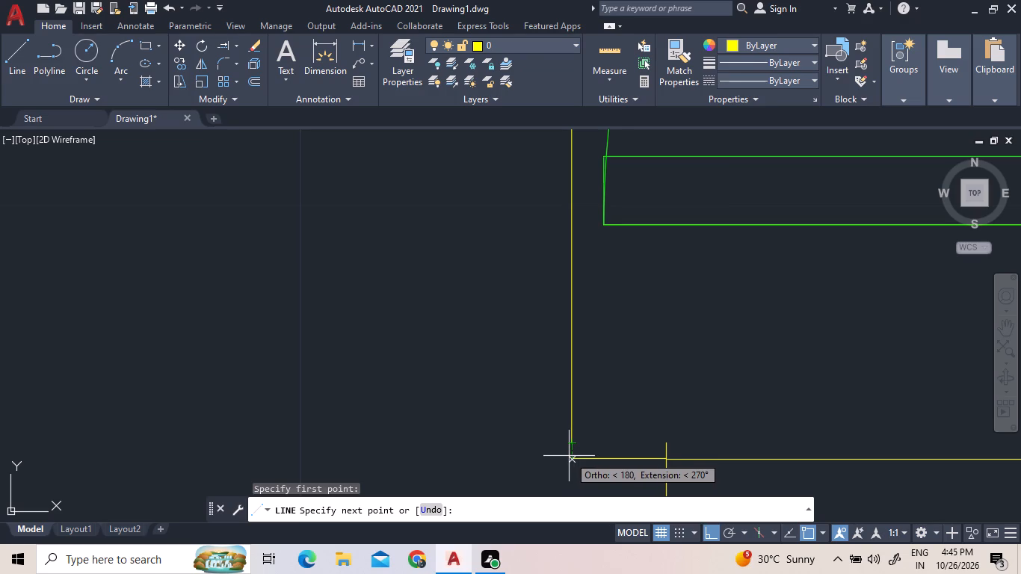
click(572, 457)
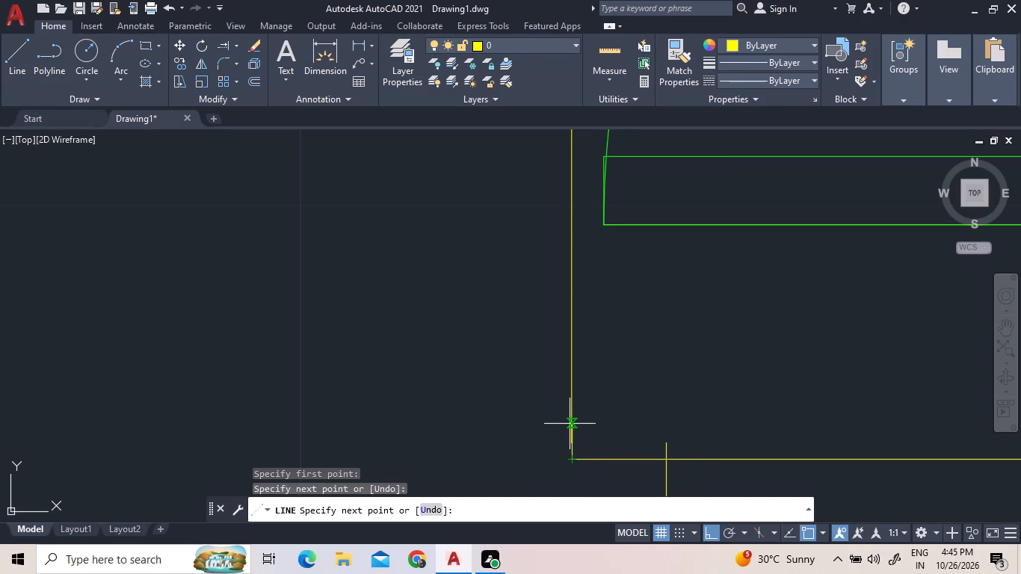
click(570, 424)
key(Escape)
scroll(598, 475, down, 1)
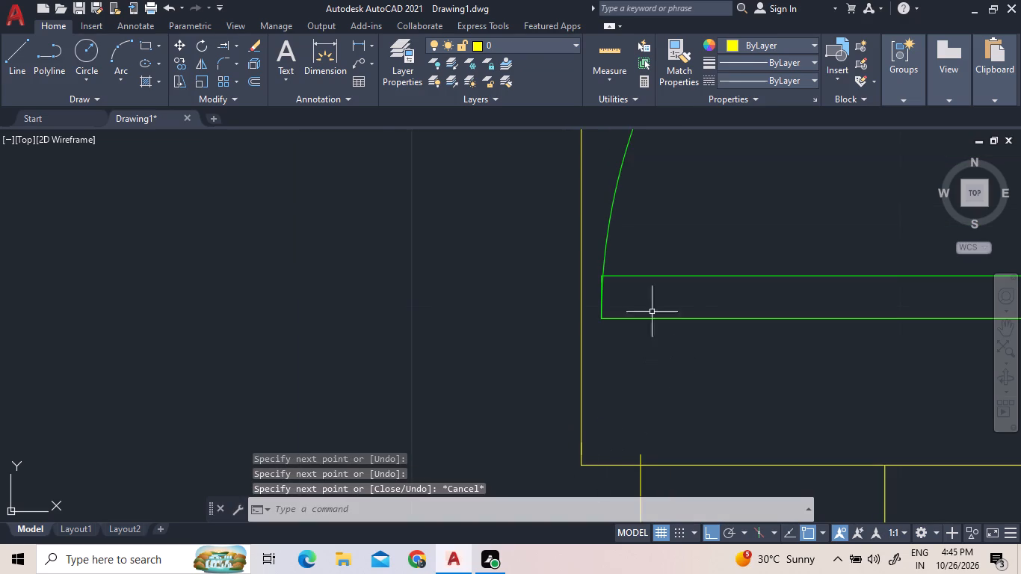
Trim the short stub of the lower west outer wall line projecting above the bedroom's bottom wall line.
click(232, 51)
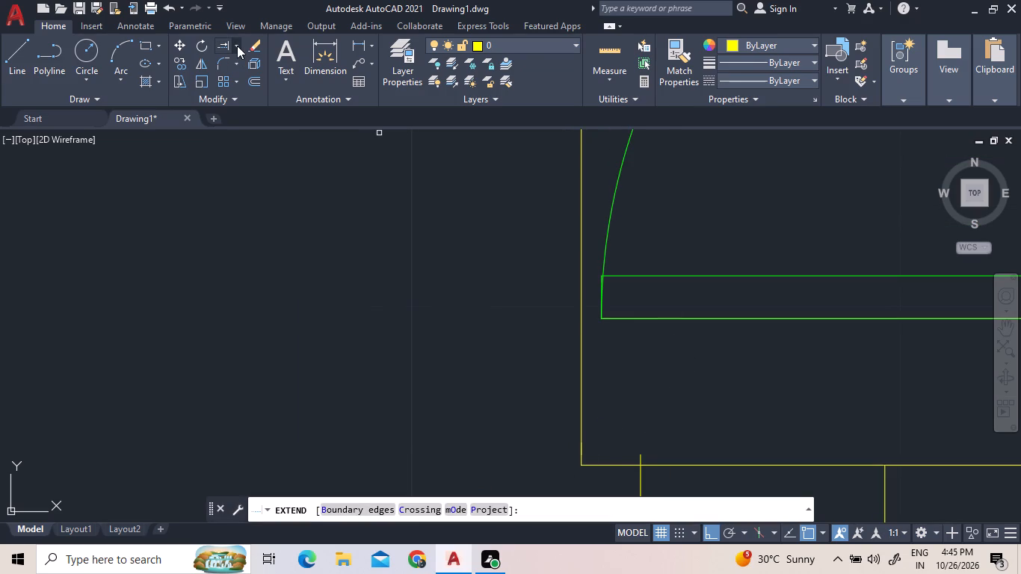
click(237, 46)
click(245, 81)
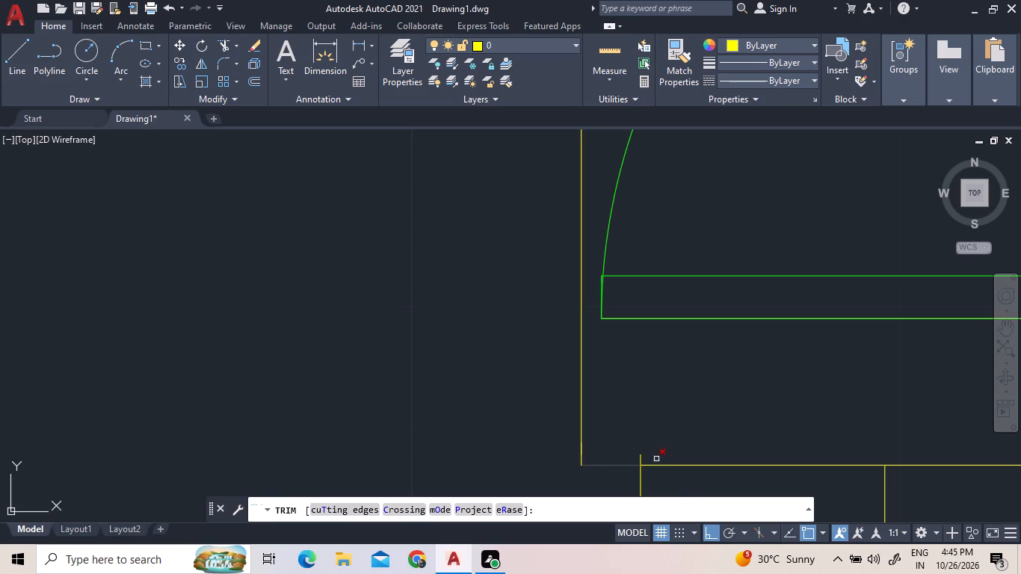
click(638, 456)
click(651, 456)
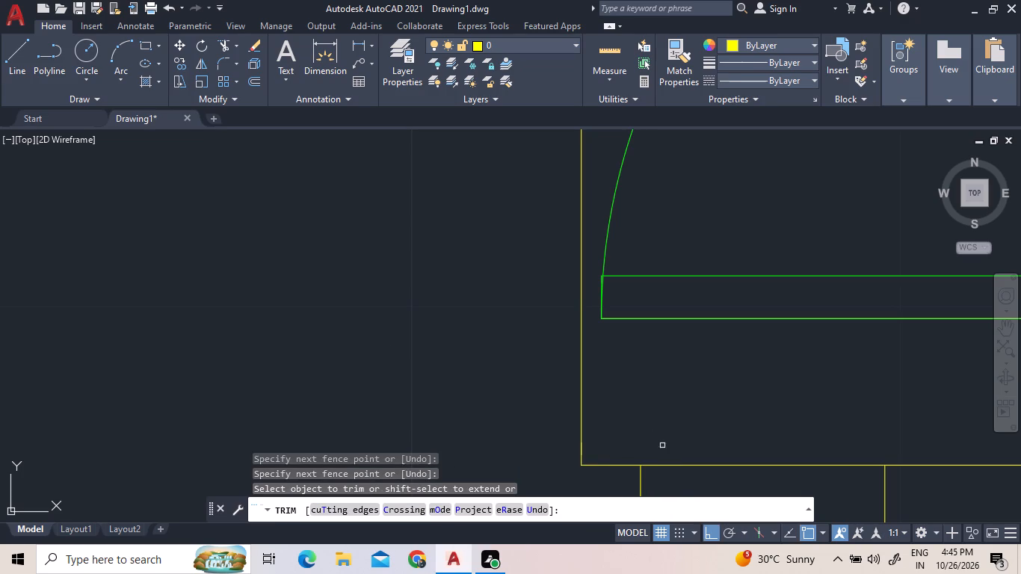
Extend the bedroom's outer top wall line west to the shifted outer wall line.
scroll(603, 403, down, 7)
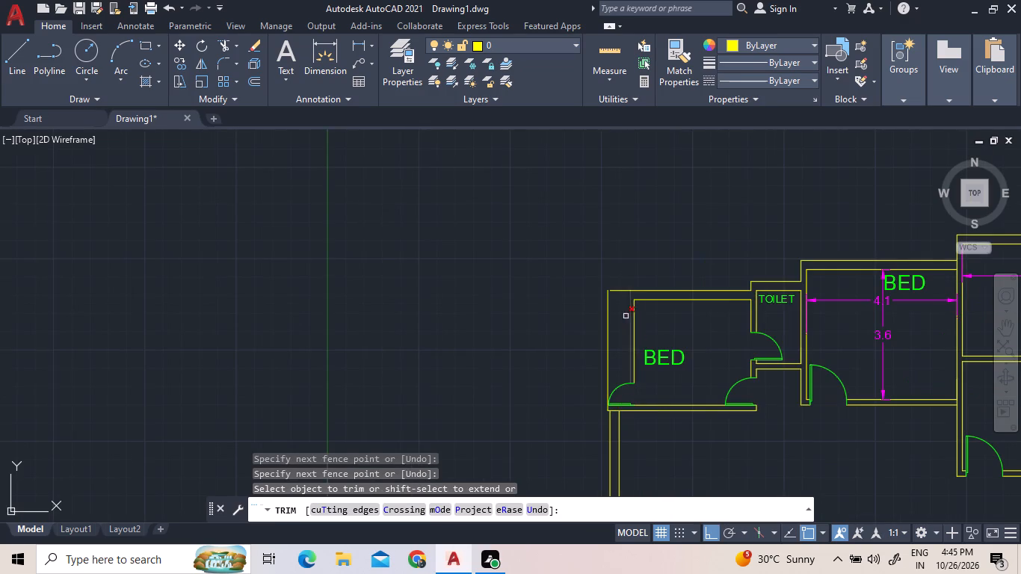
scroll(616, 268, up, 2)
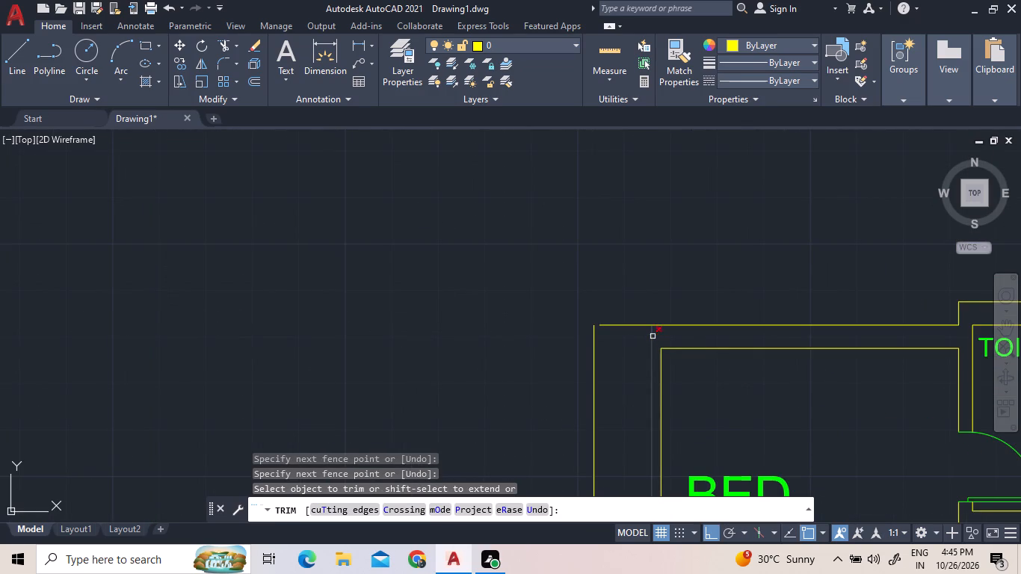
key(Escape)
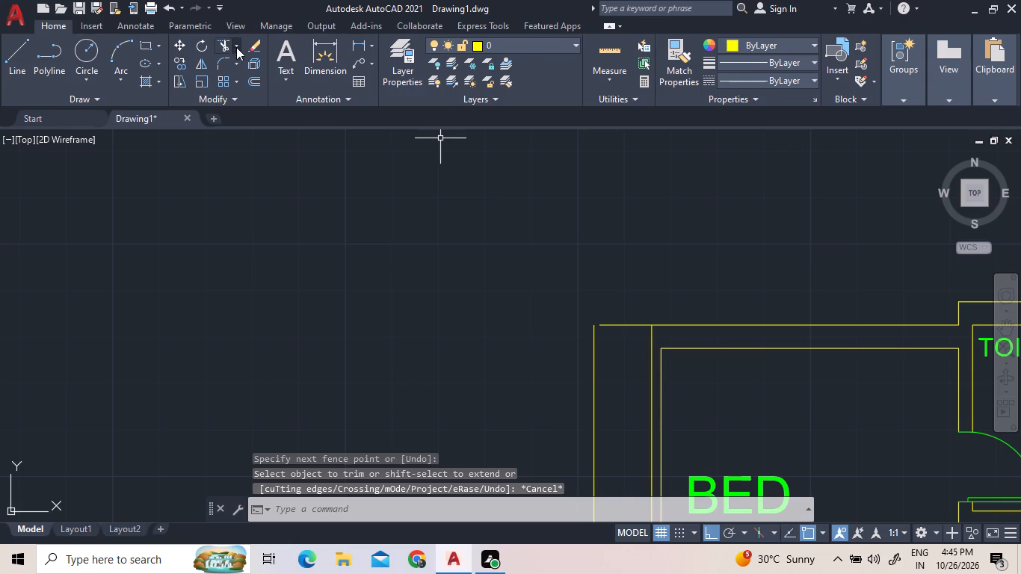
click(246, 47)
click(238, 47)
click(255, 84)
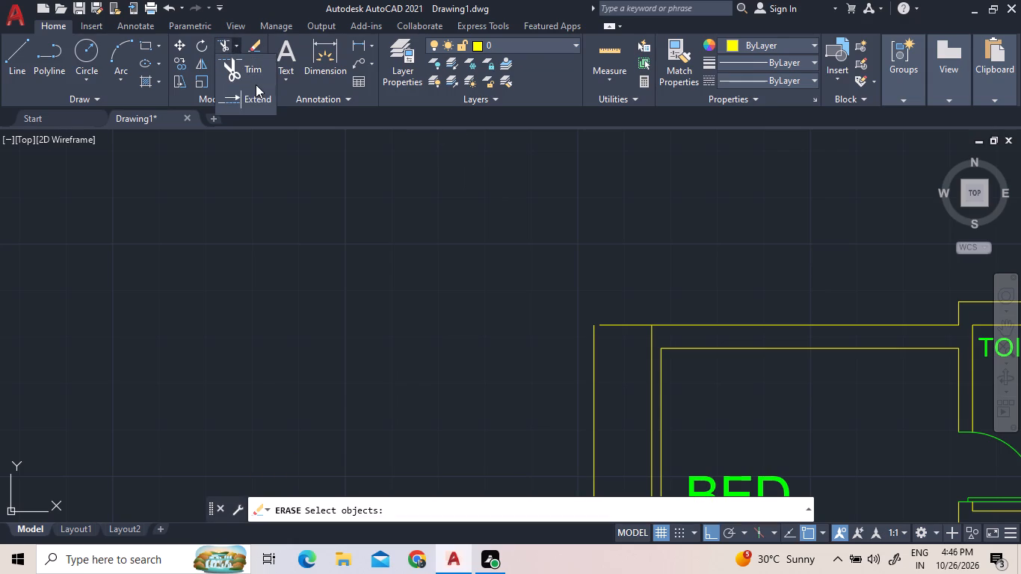
click(258, 94)
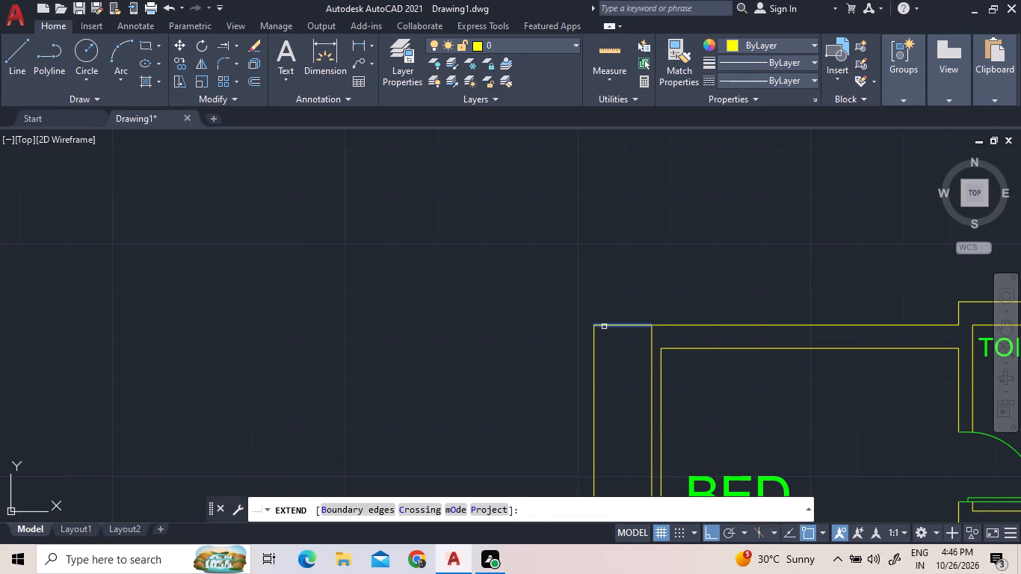
click(604, 327)
key(Escape)
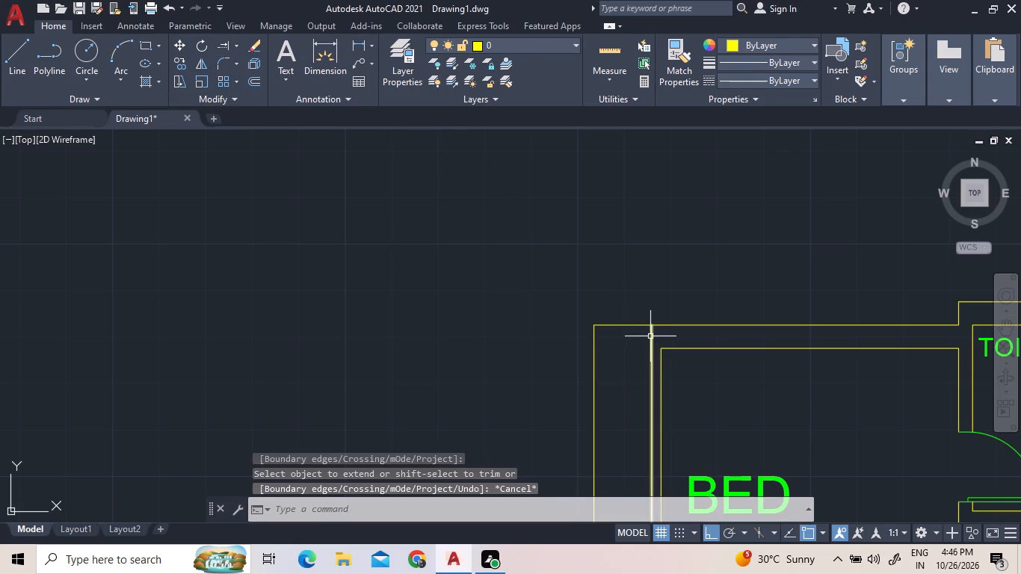
Extend the bedroom's inner top wall line to the west outer line, trim the side wall line above it, and trim off that extension.
click(236, 48)
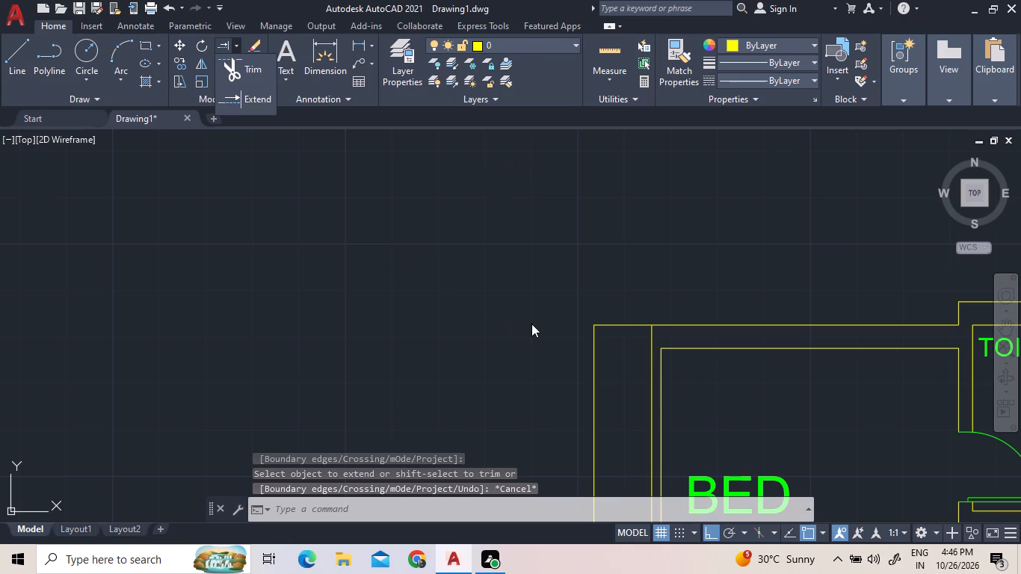
click(240, 89)
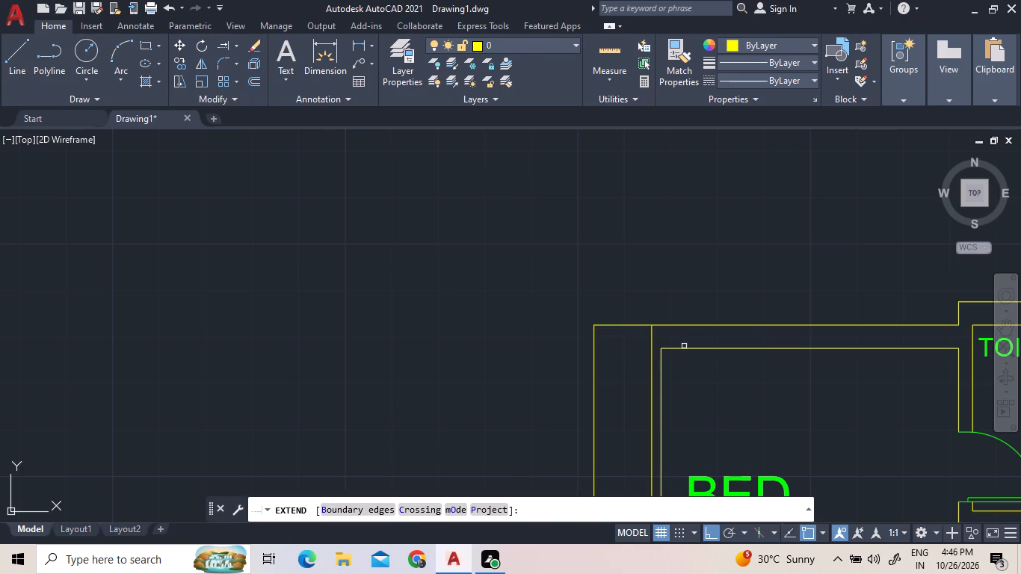
triple_click(682, 349)
click(682, 349)
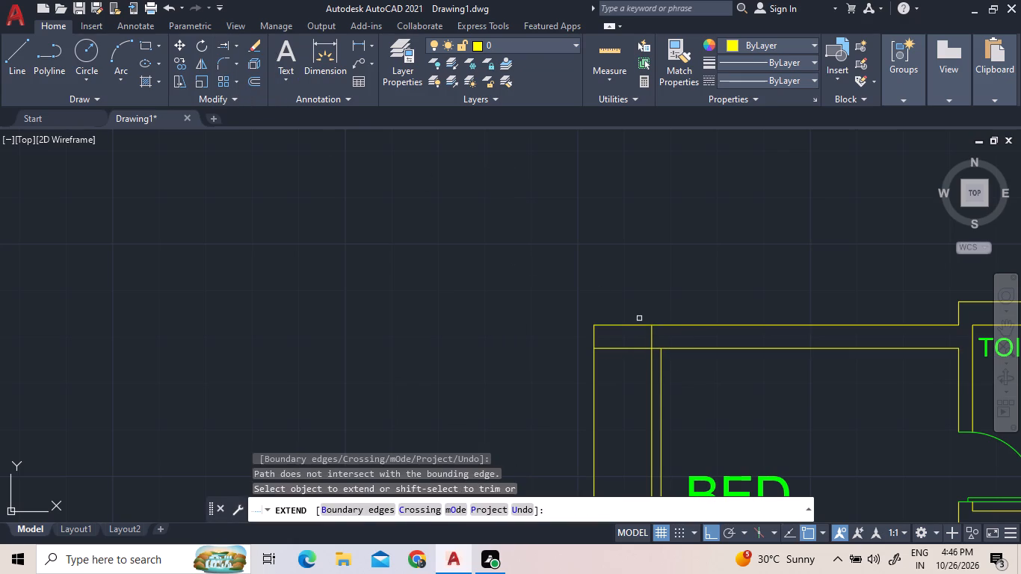
key(Escape)
click(239, 43)
click(250, 72)
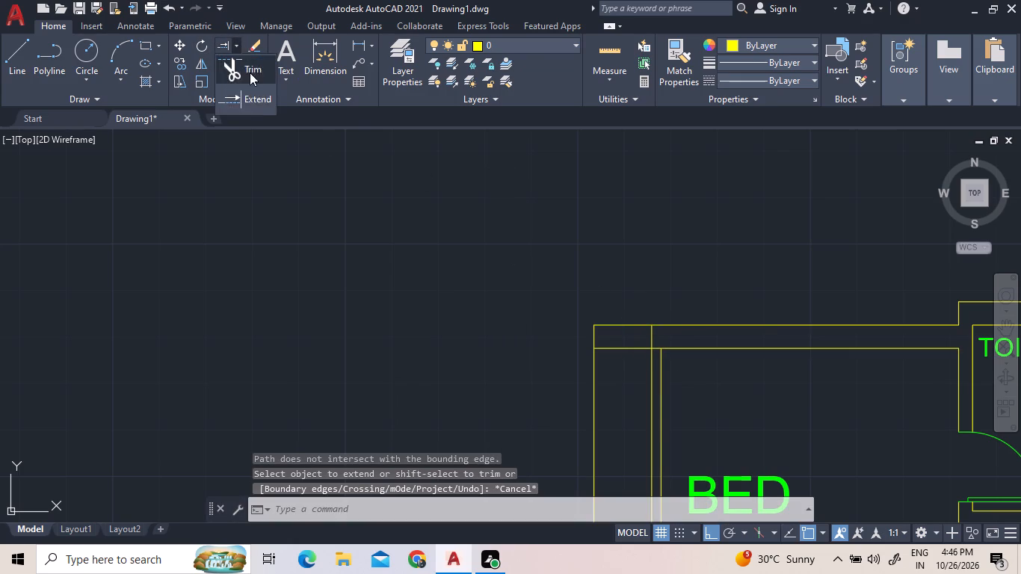
click(653, 339)
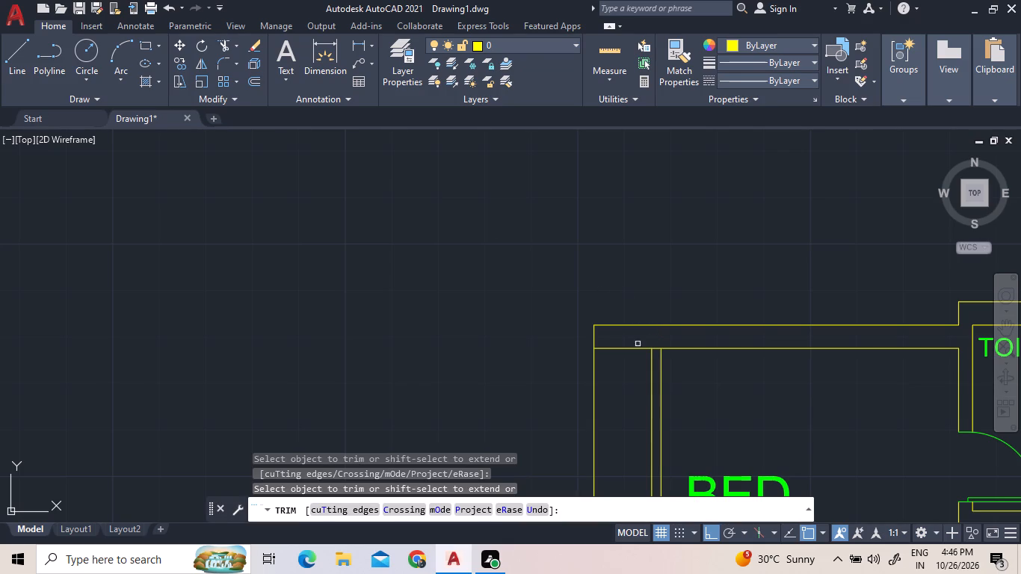
click(632, 347)
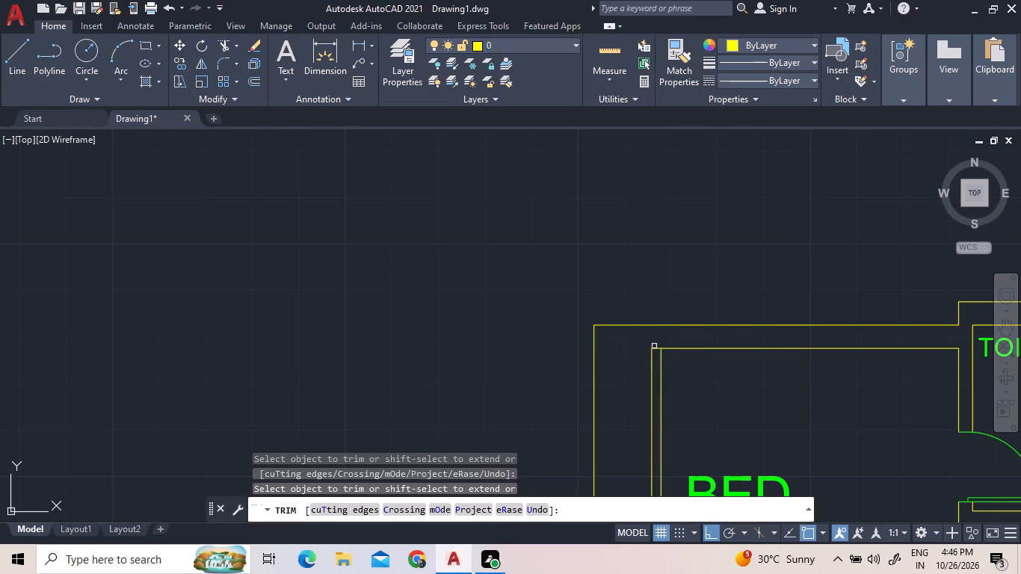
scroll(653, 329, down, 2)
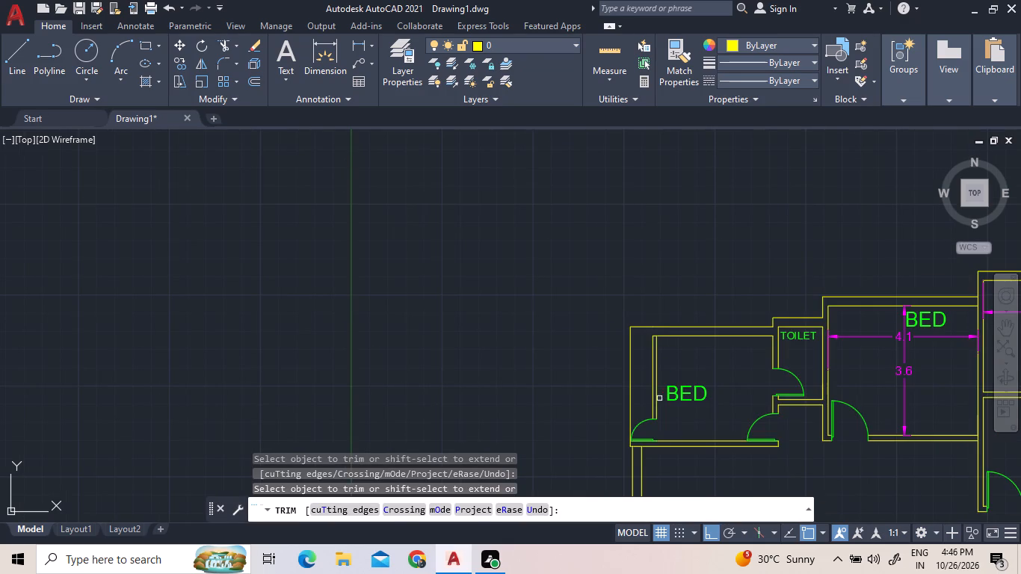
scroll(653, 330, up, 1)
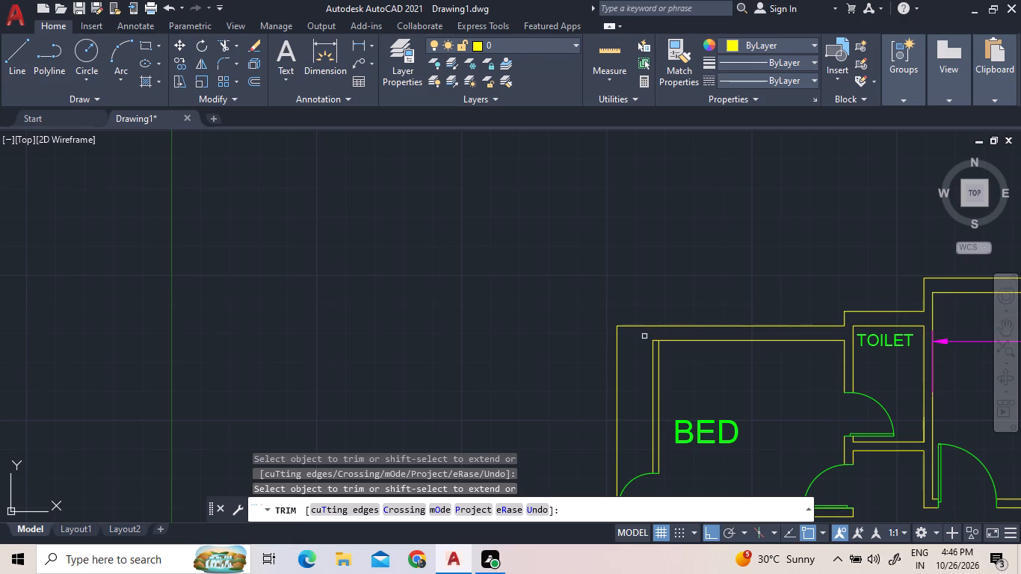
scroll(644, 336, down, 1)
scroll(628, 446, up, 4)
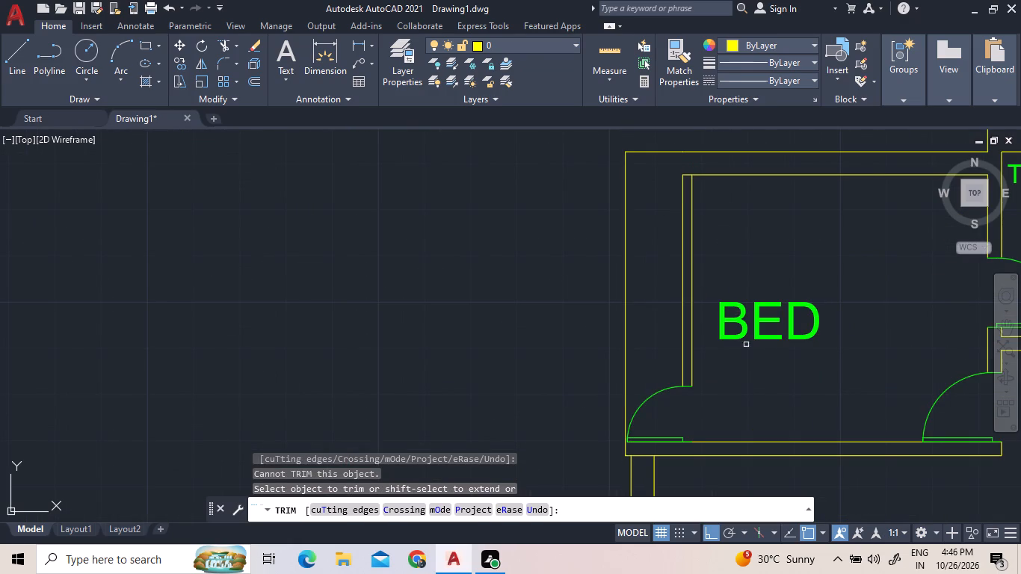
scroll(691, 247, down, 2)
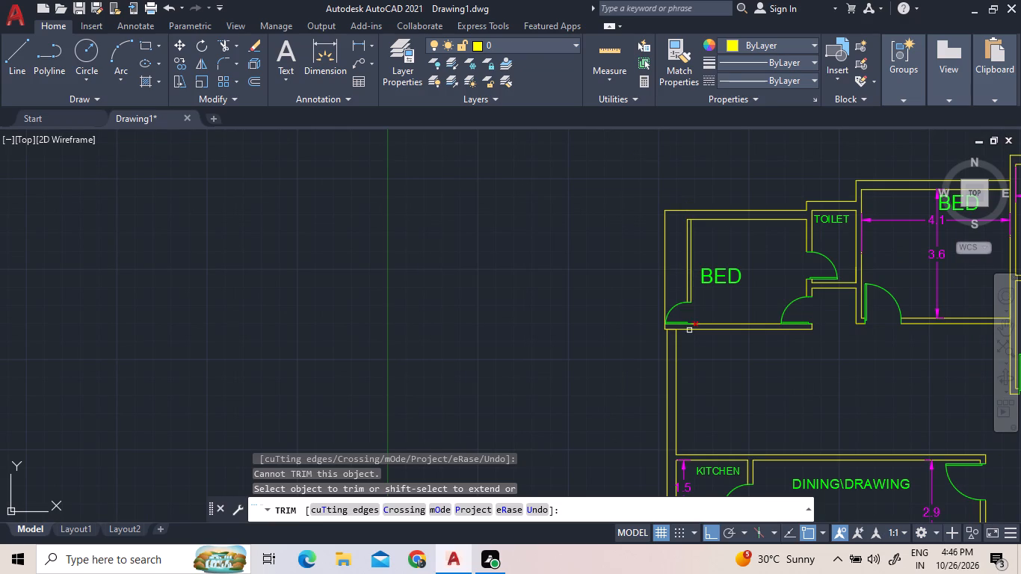
Trim away the inner line of the bedroom's bottom wall between the two doors.
scroll(687, 330, up, 3)
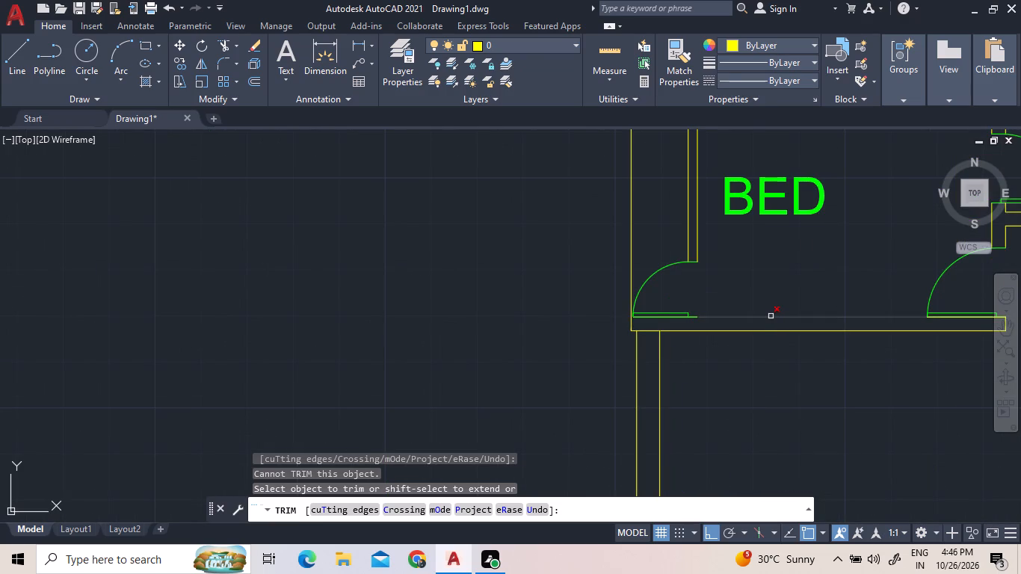
click(771, 316)
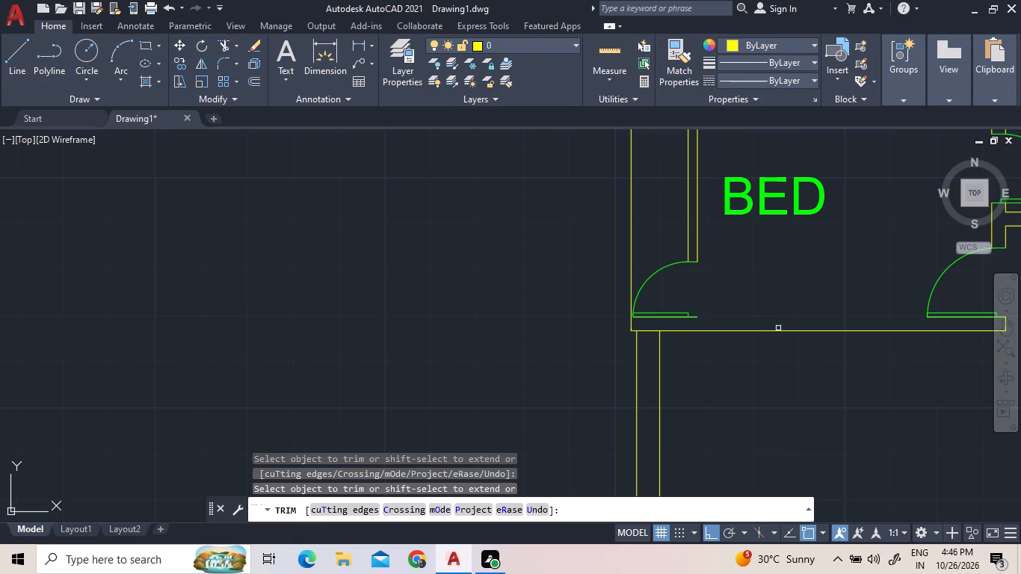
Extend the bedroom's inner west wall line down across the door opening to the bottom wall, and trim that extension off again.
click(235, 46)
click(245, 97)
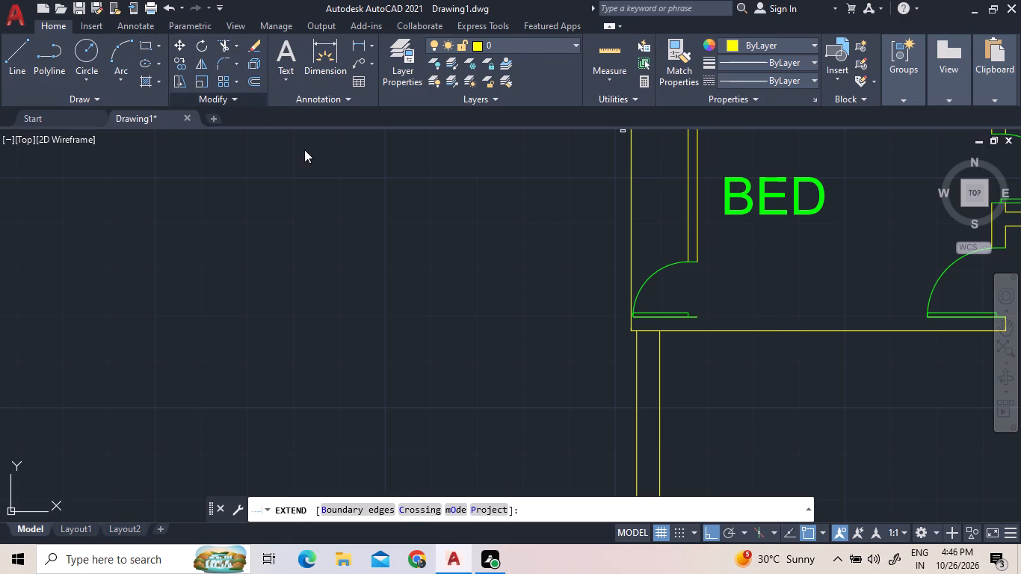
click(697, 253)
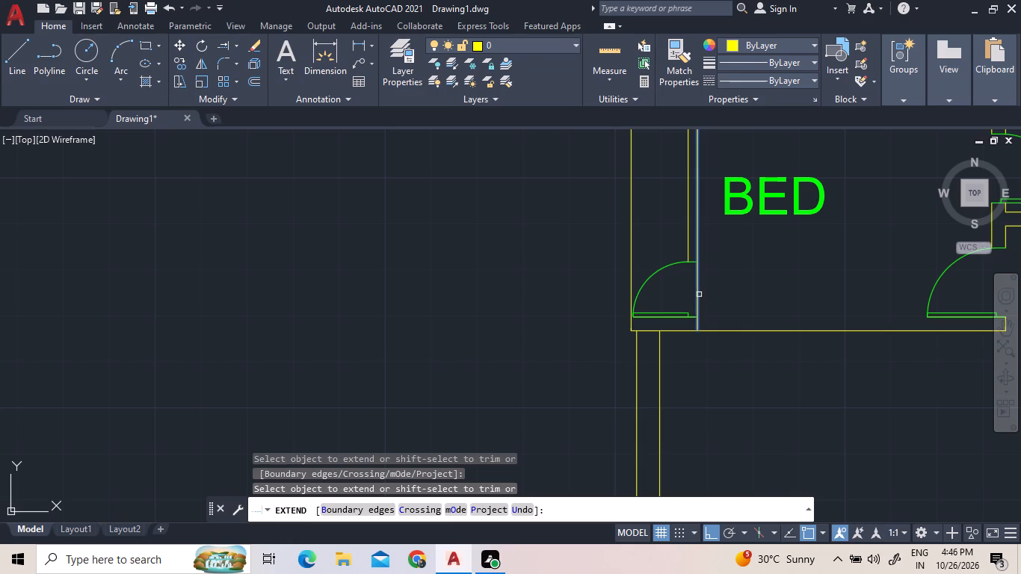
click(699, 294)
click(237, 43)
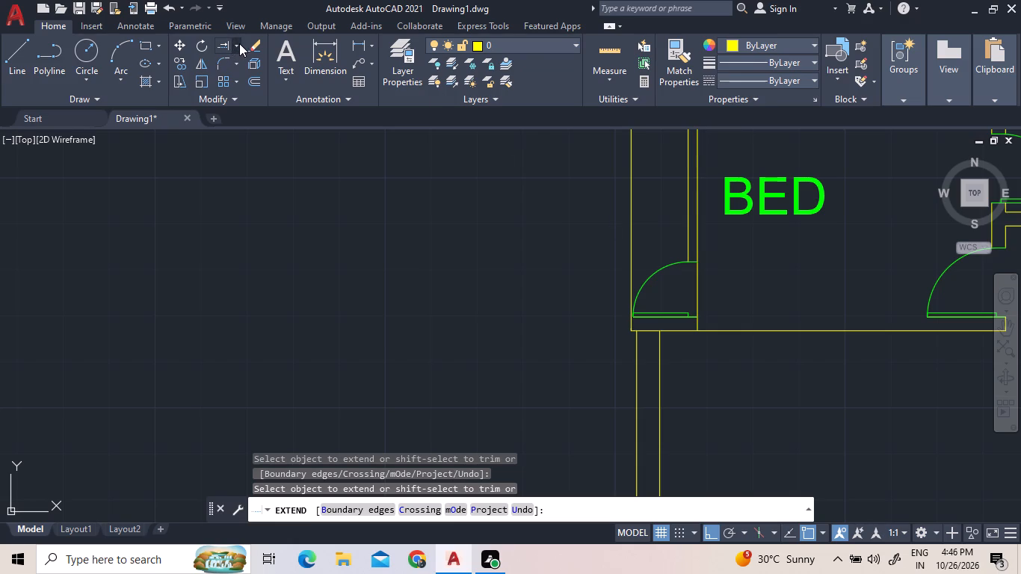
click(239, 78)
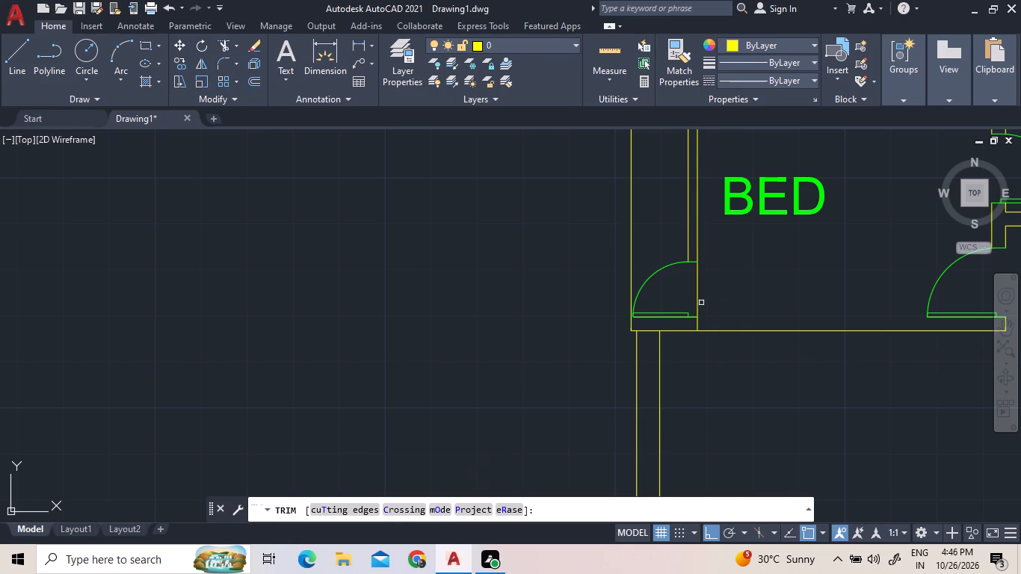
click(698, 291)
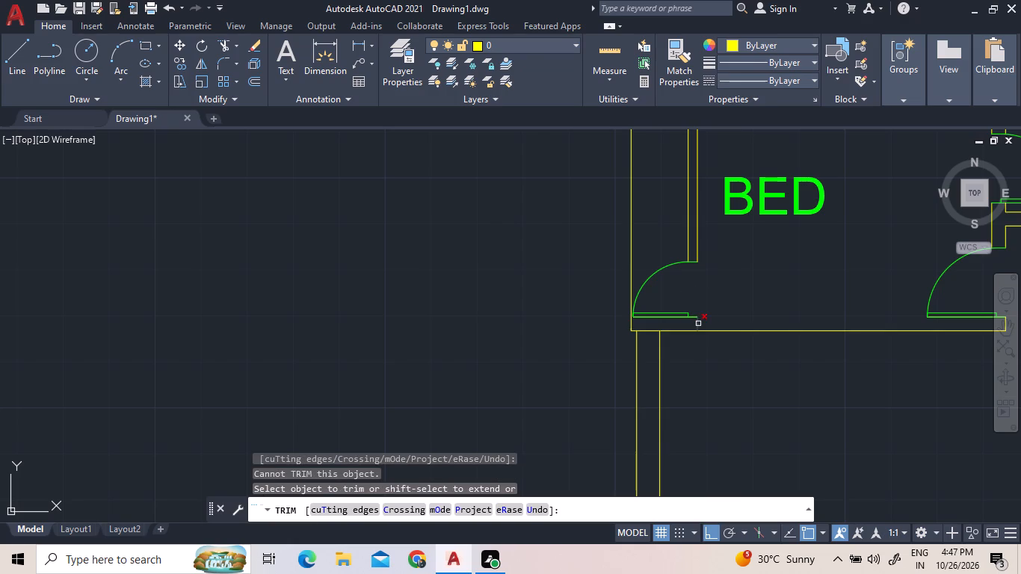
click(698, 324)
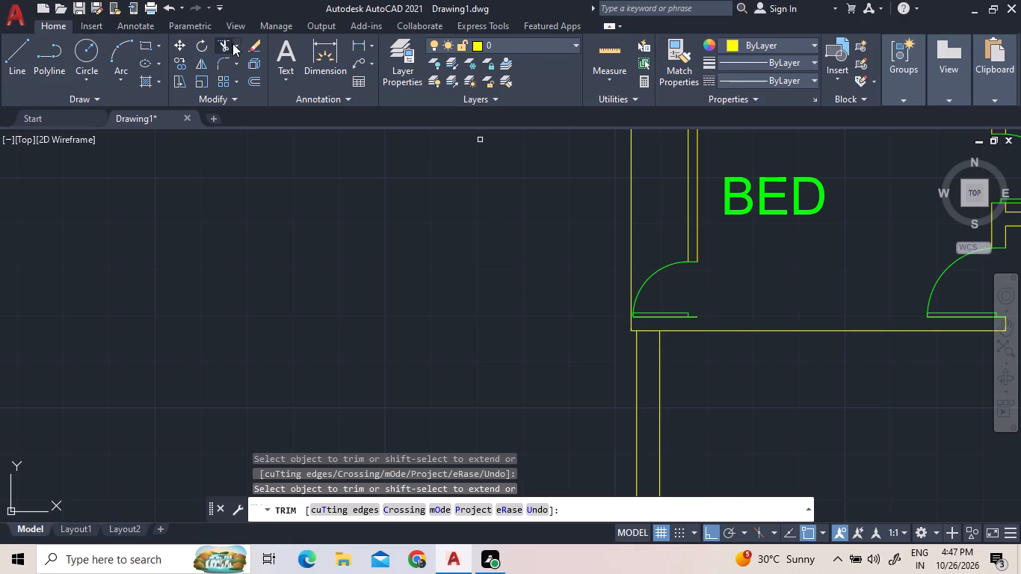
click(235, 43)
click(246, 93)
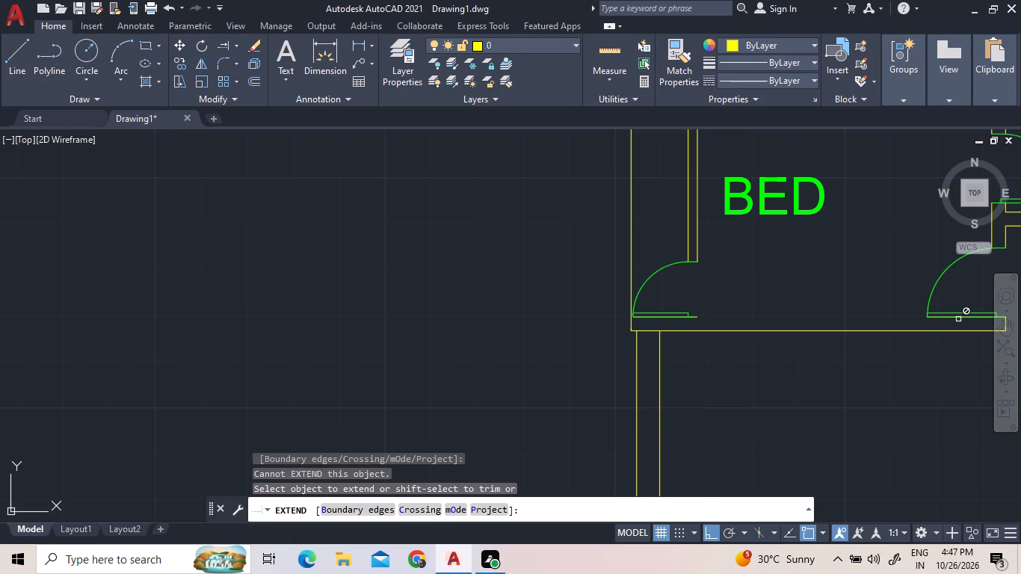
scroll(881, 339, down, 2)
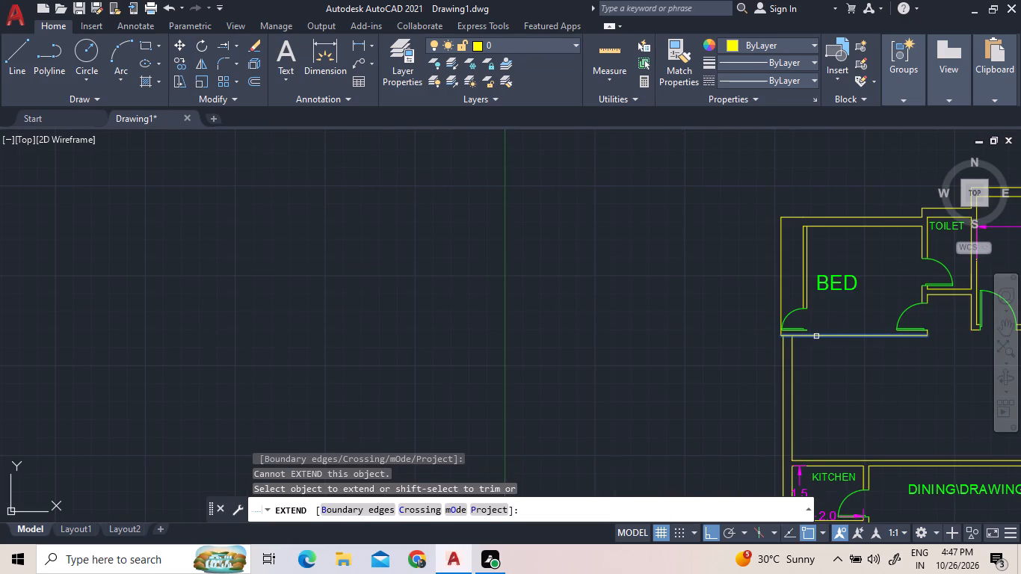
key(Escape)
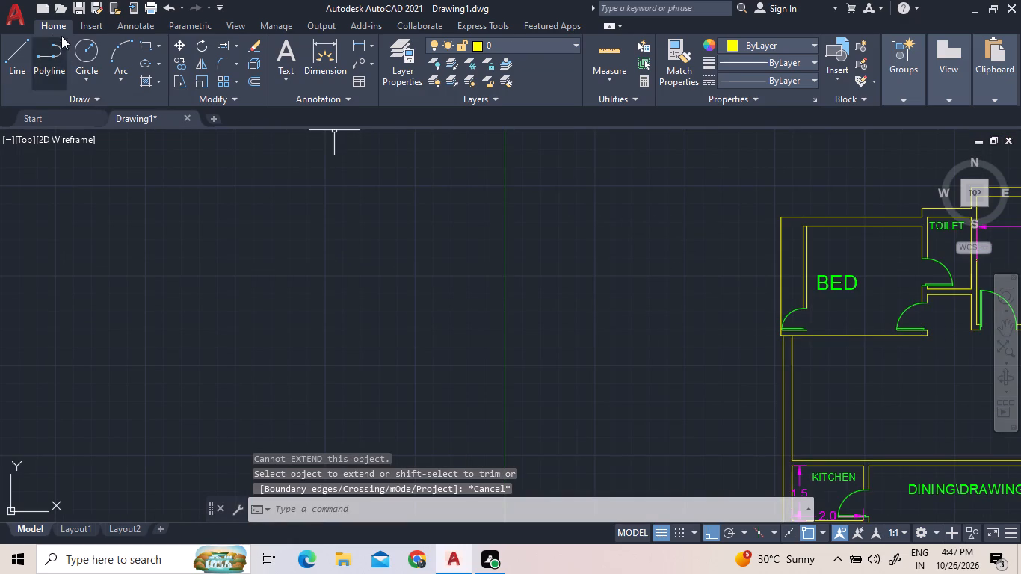
Draw a line from the bottom wall's inner corner at its east end straight west to the outer west wall line.
click(34, 84)
click(24, 48)
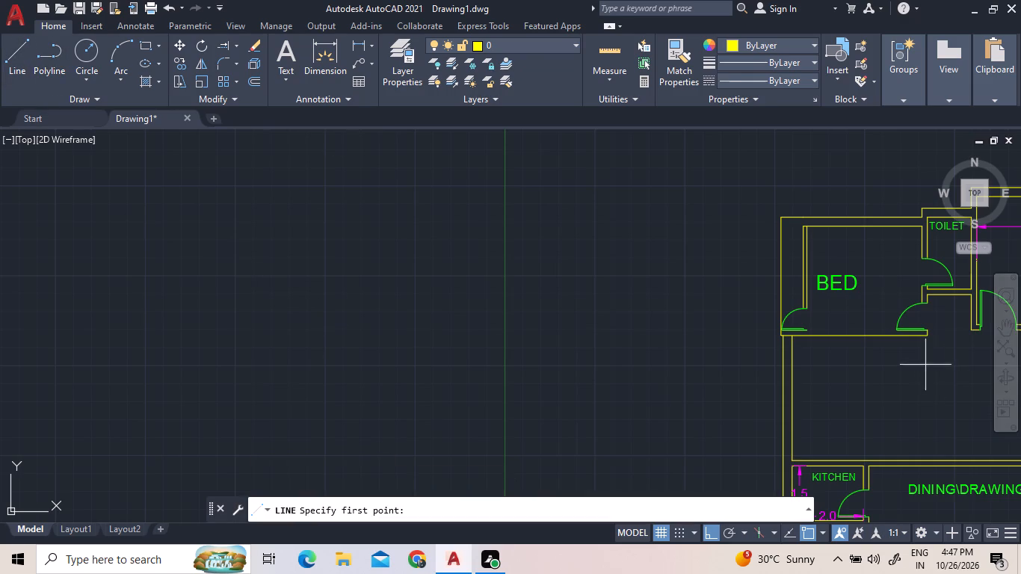
scroll(940, 342, up, 3)
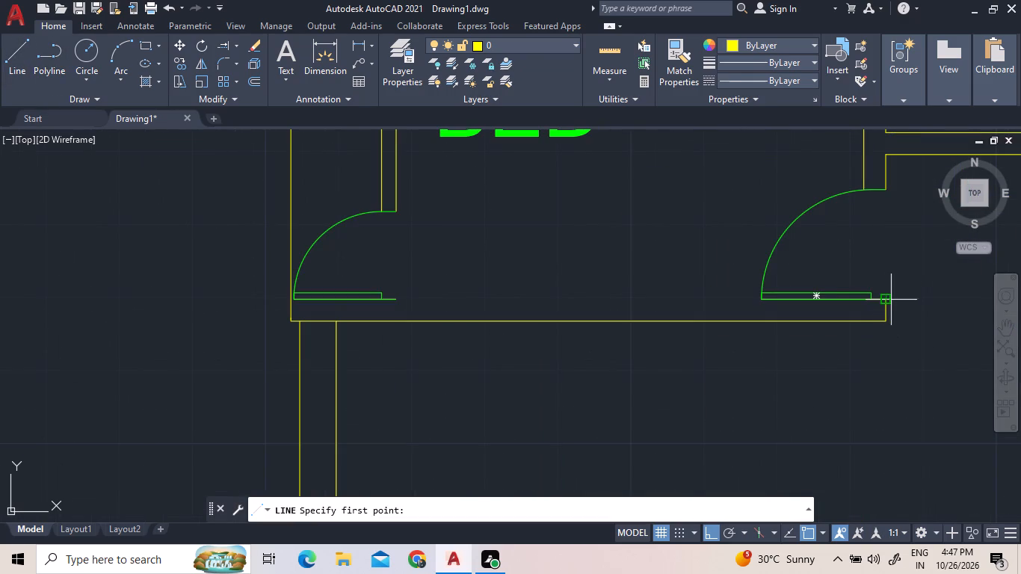
click(887, 300)
scroll(300, 300, up, 4)
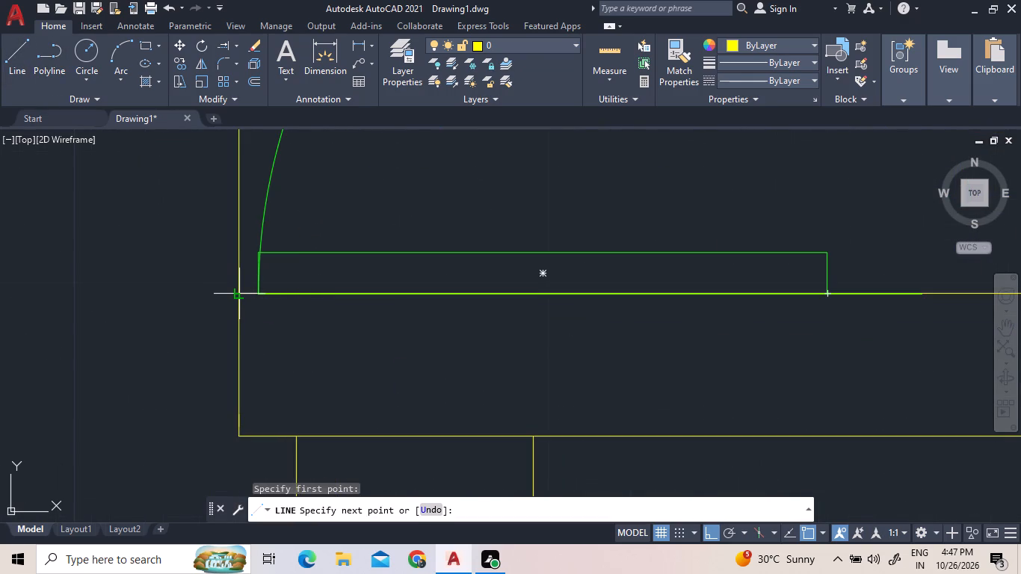
click(235, 294)
key(Escape)
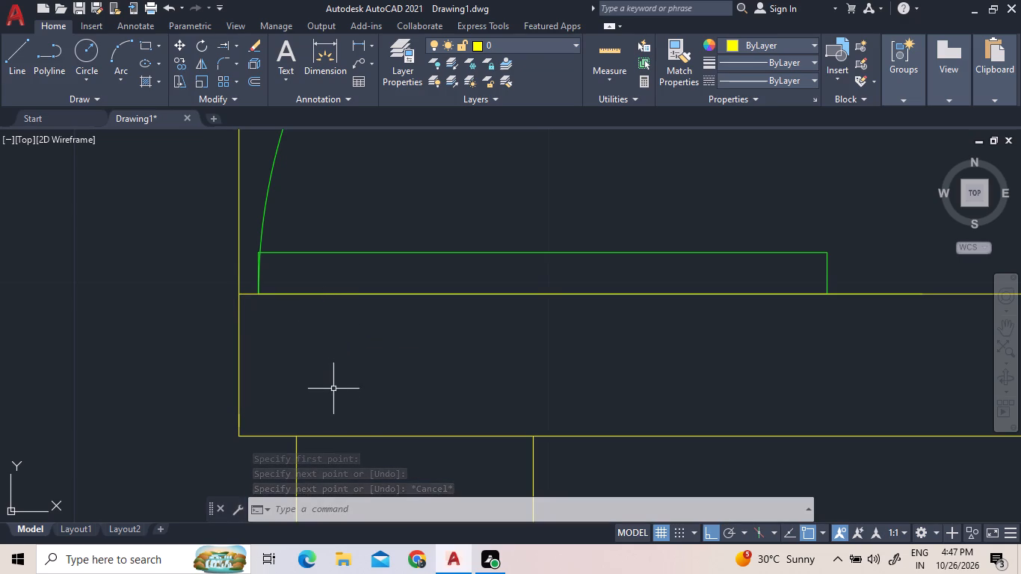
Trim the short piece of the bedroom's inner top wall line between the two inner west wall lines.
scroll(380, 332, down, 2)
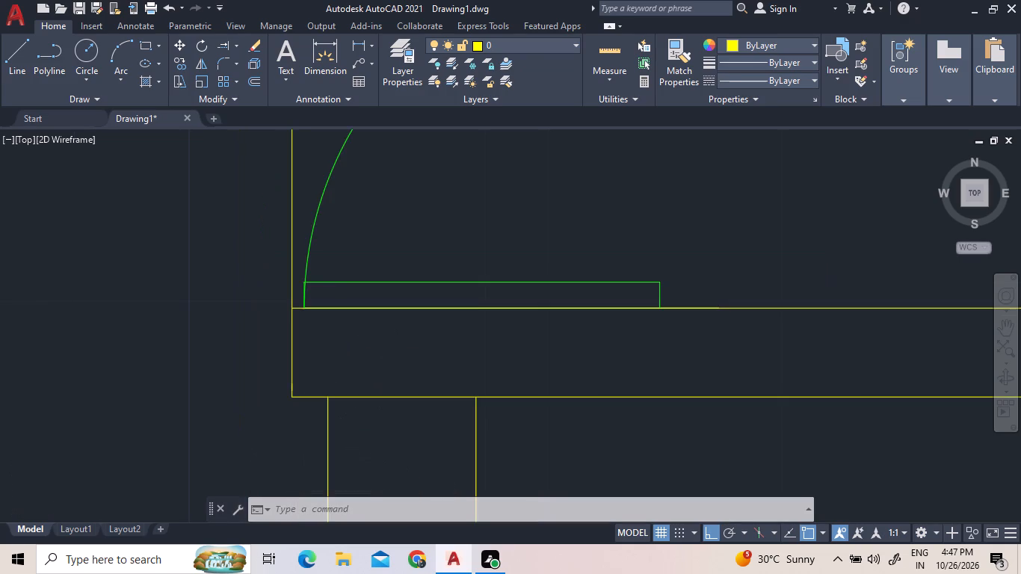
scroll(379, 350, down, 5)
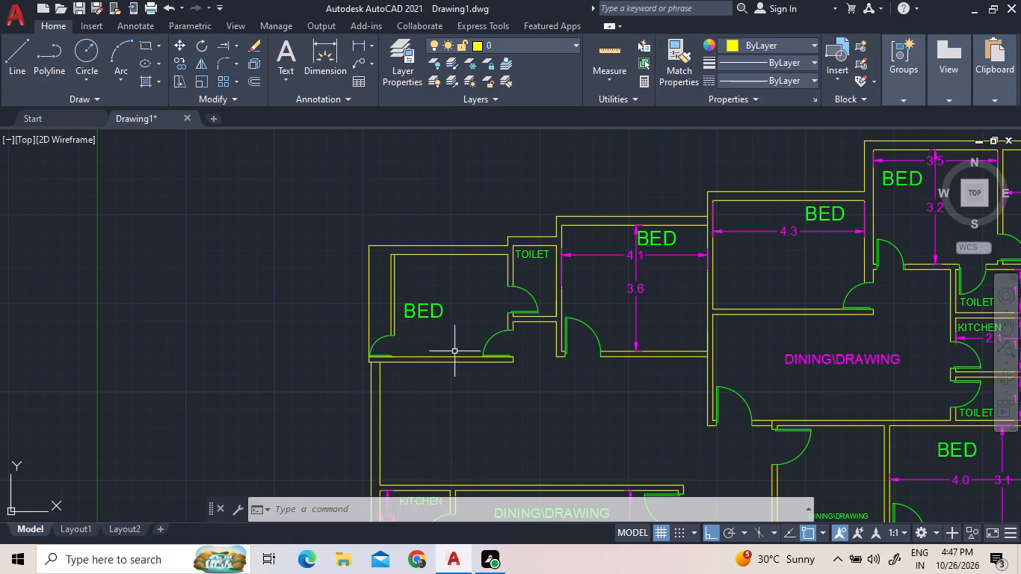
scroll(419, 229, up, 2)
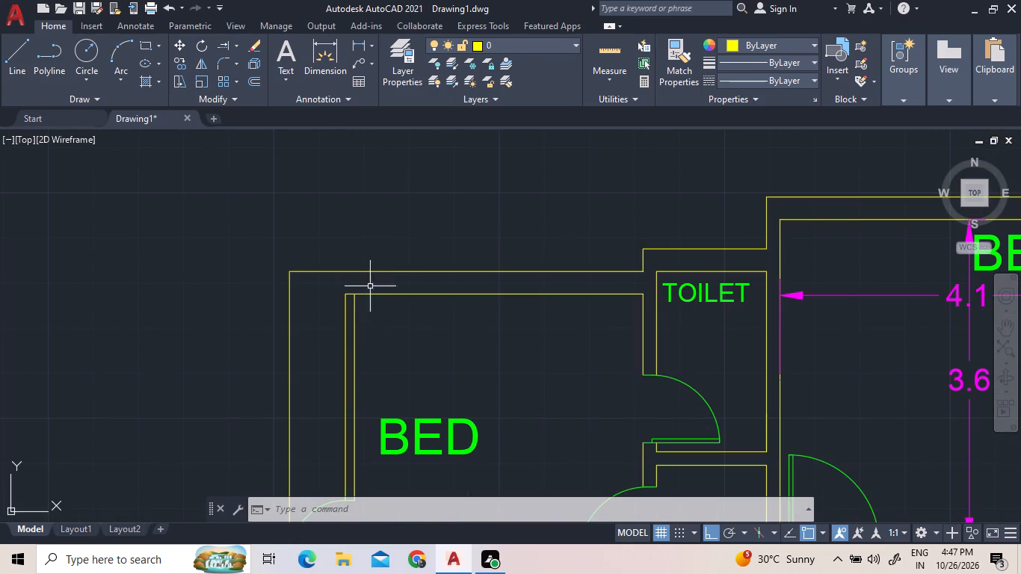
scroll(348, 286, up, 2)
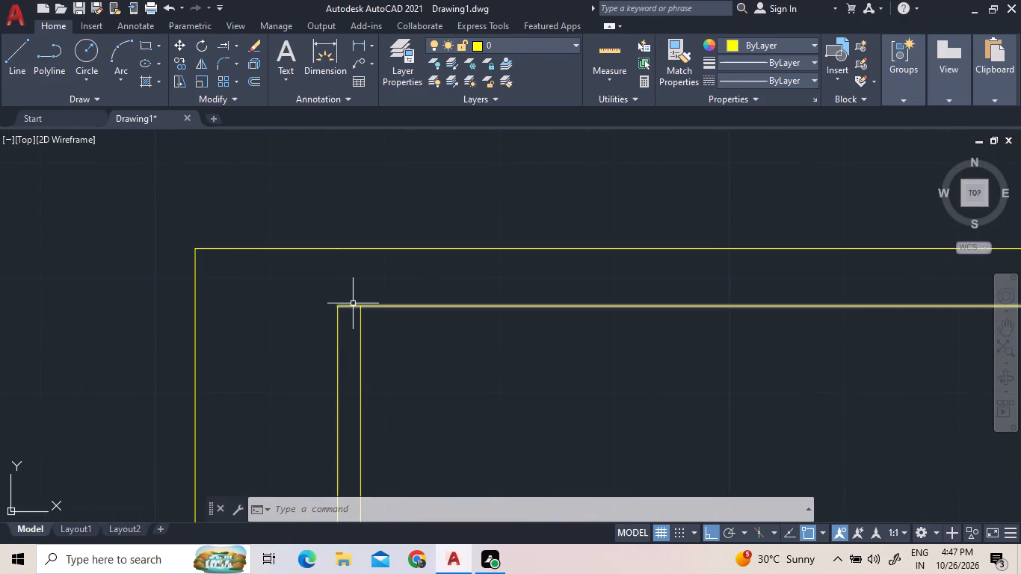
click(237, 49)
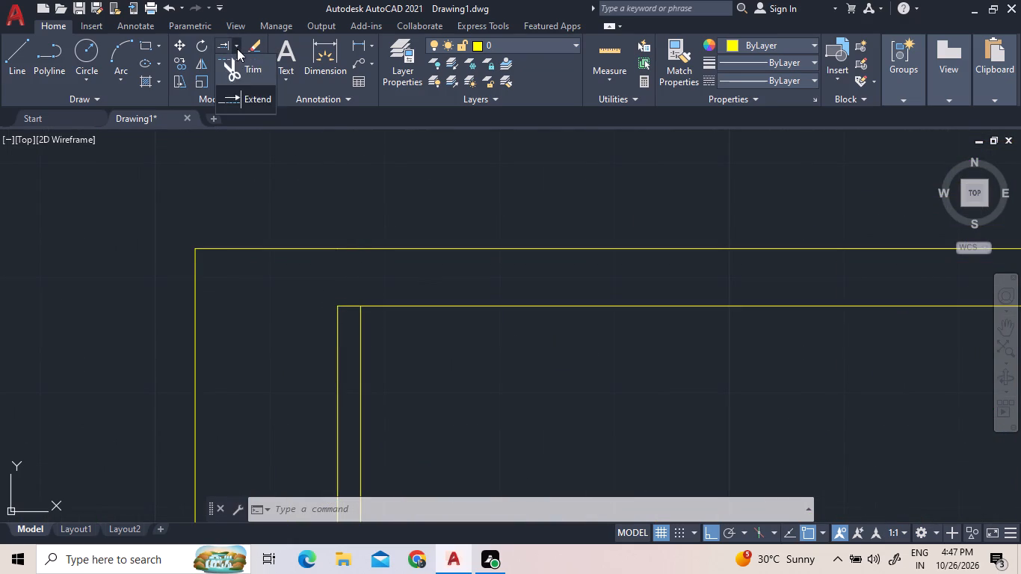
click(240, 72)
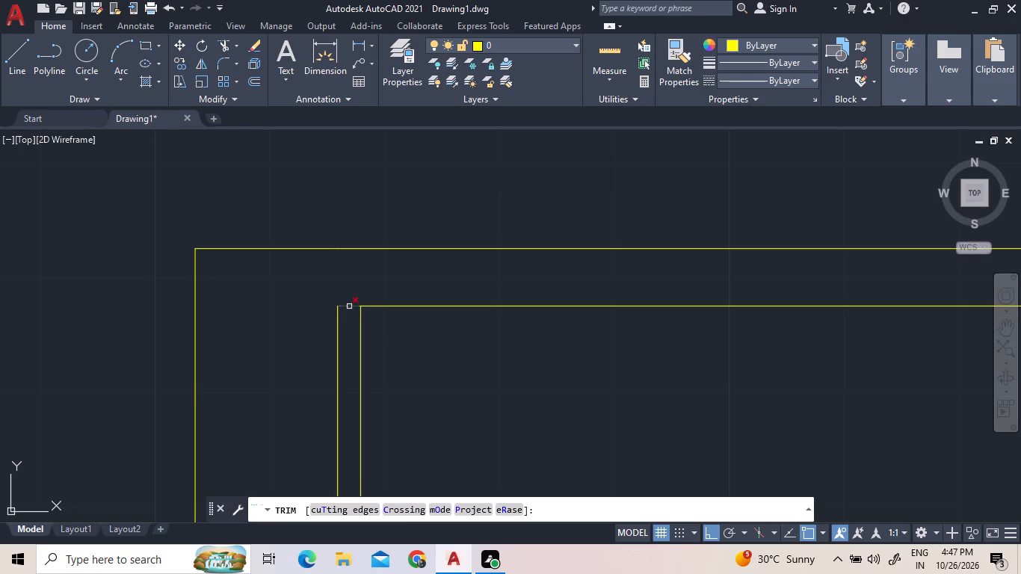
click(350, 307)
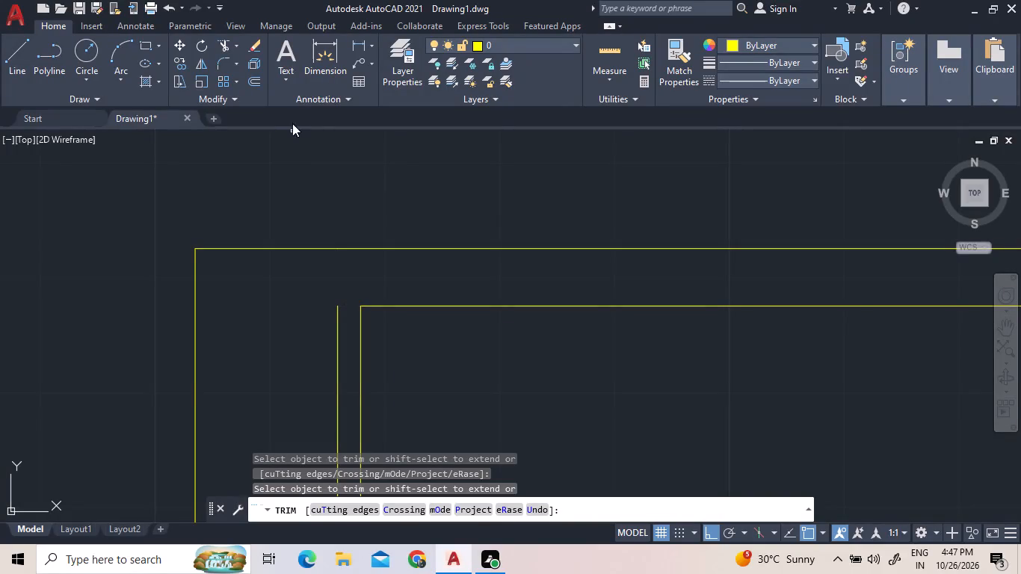
Extend both inner west wall lines up to the outer top wall line, and the inner top wall line west across them.
click(235, 46)
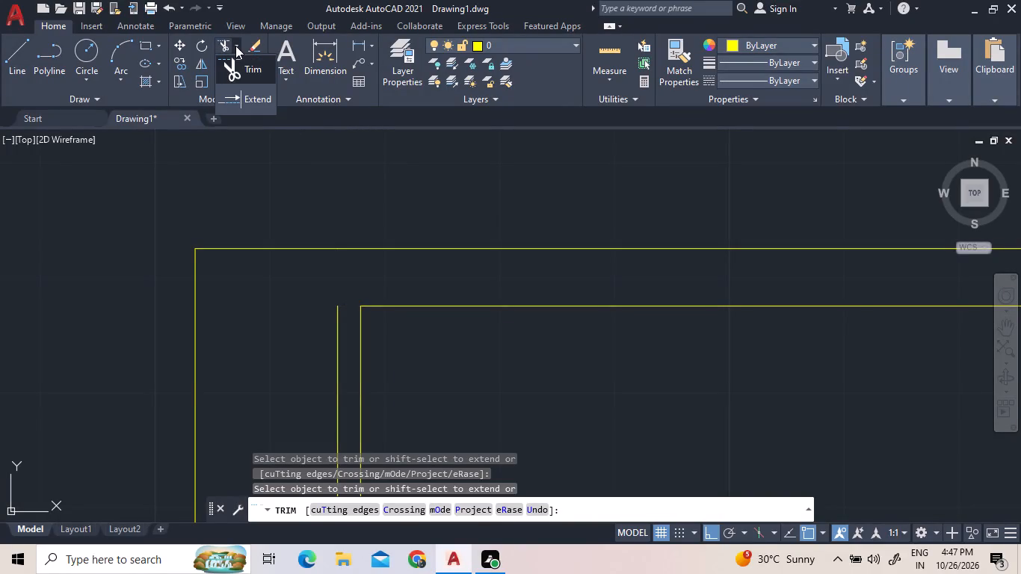
click(255, 90)
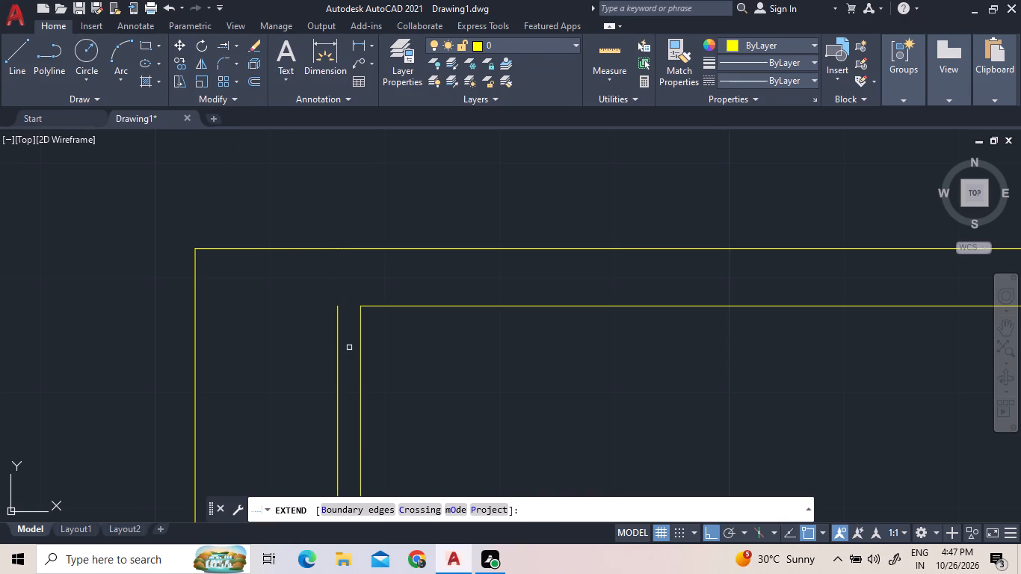
click(361, 349)
click(340, 348)
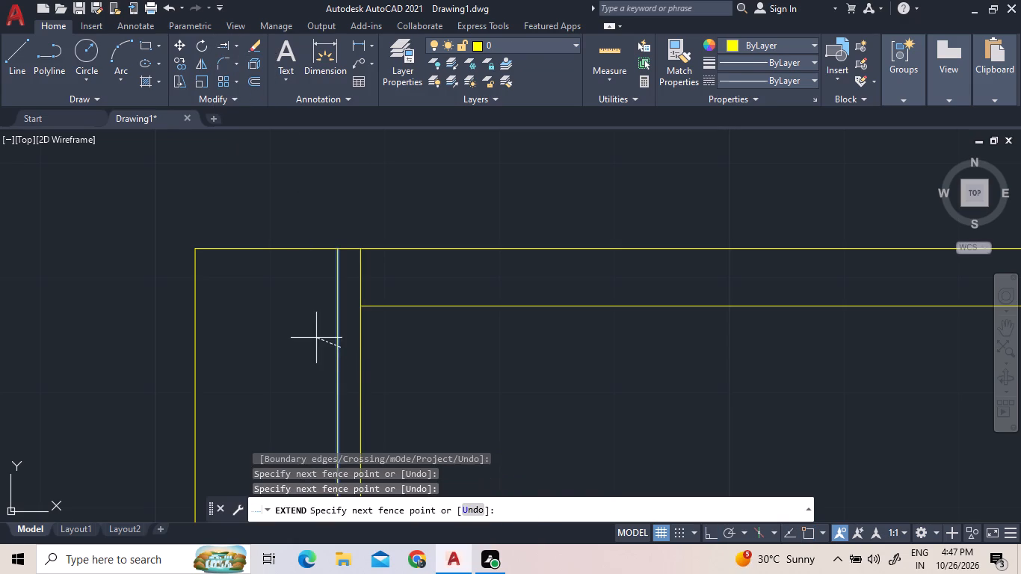
click(316, 338)
scroll(402, 320, down, 3)
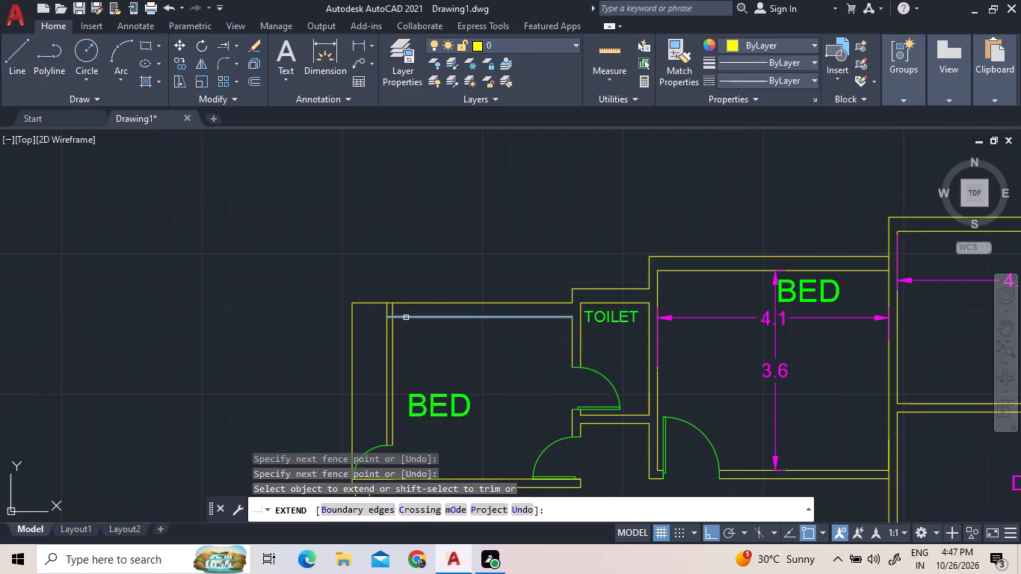
click(406, 318)
Trim the room-side west wall line where it projects above the bedroom's inner top wall line.
scroll(404, 305, up, 2)
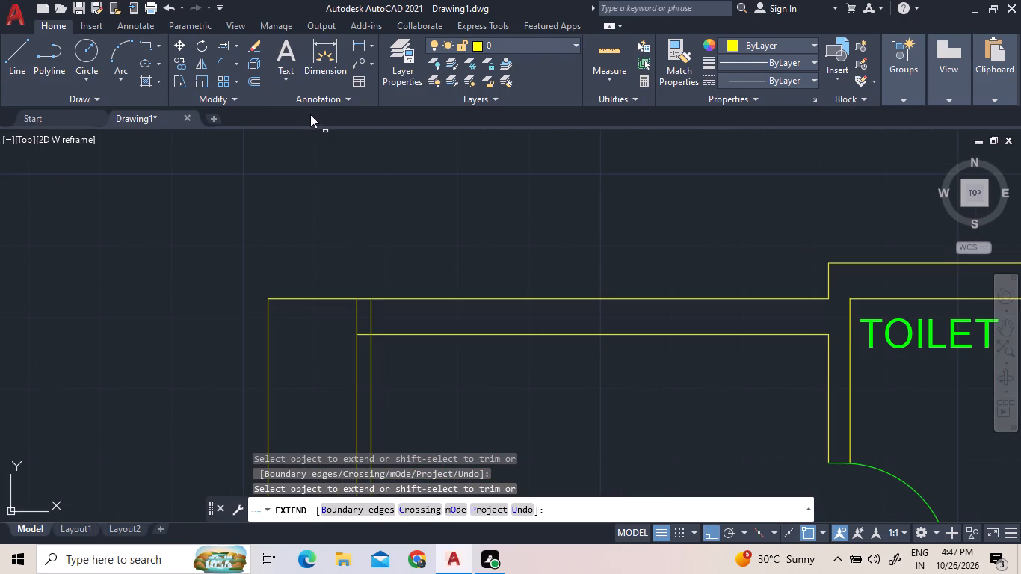
click(236, 45)
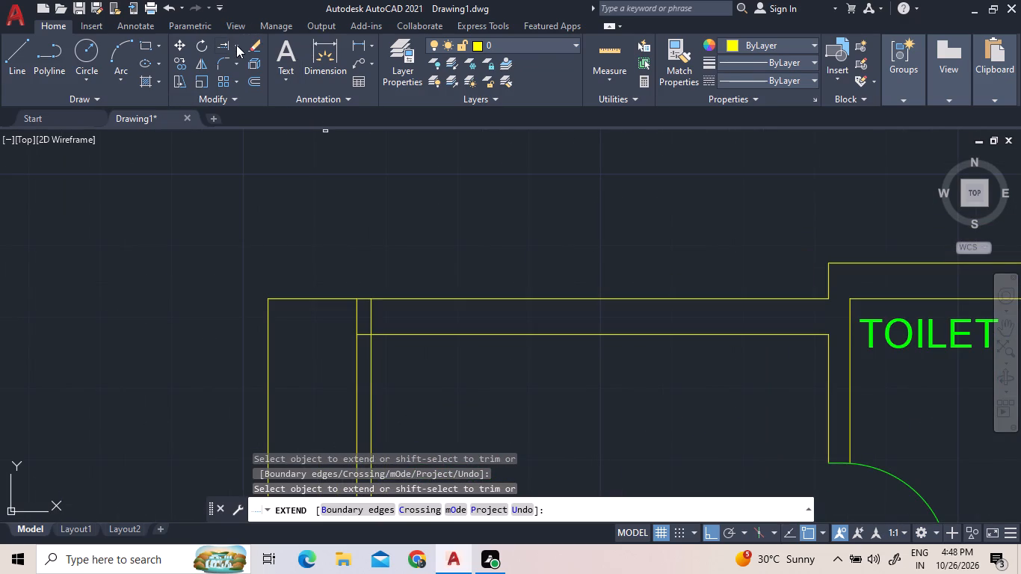
click(241, 60)
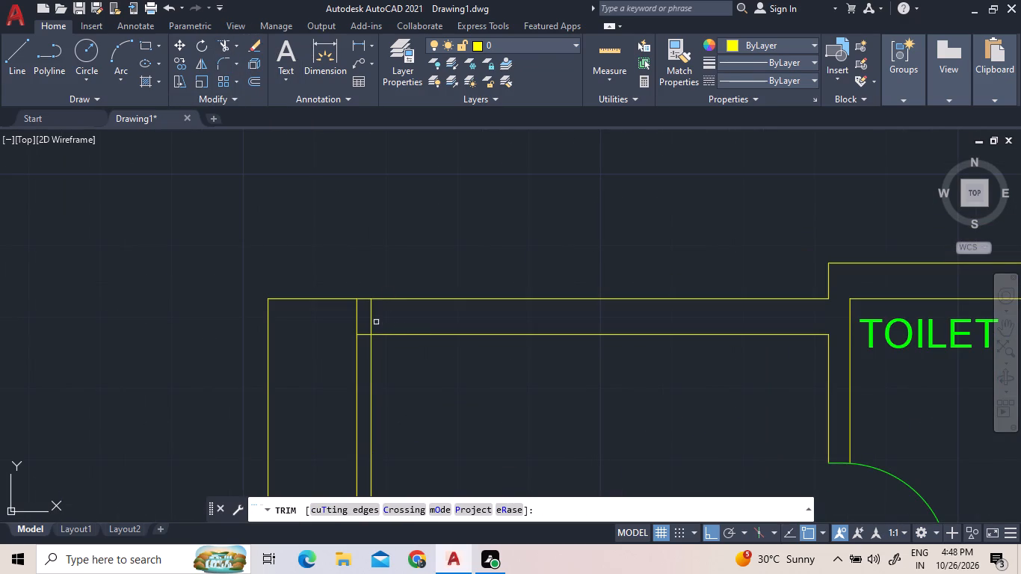
click(374, 322)
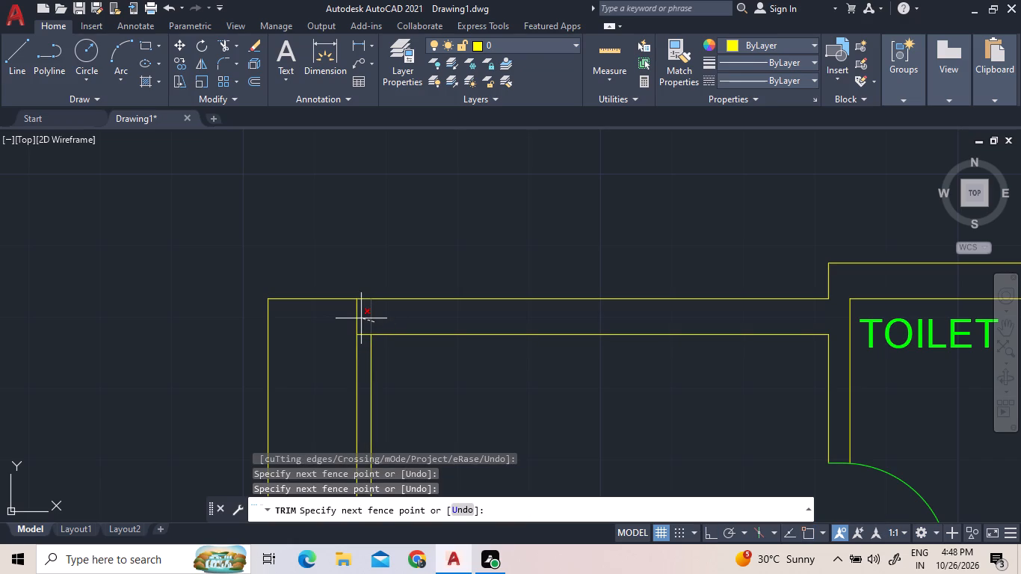
click(361, 318)
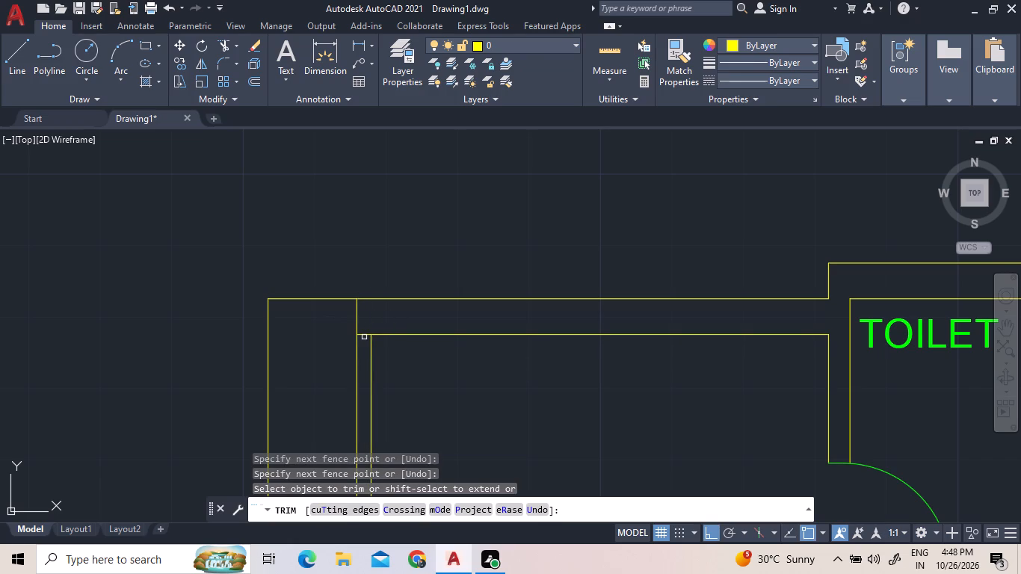
right_click(549, 283)
click(557, 287)
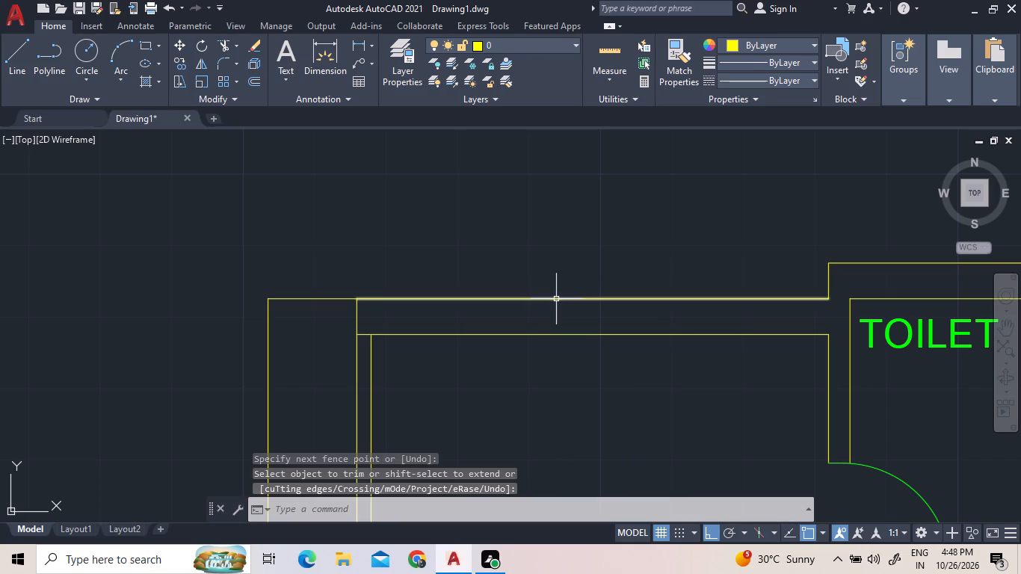
Move both segments of the bedroom's outer top wall line straight down by about 0.1.
click(556, 299)
click(329, 302)
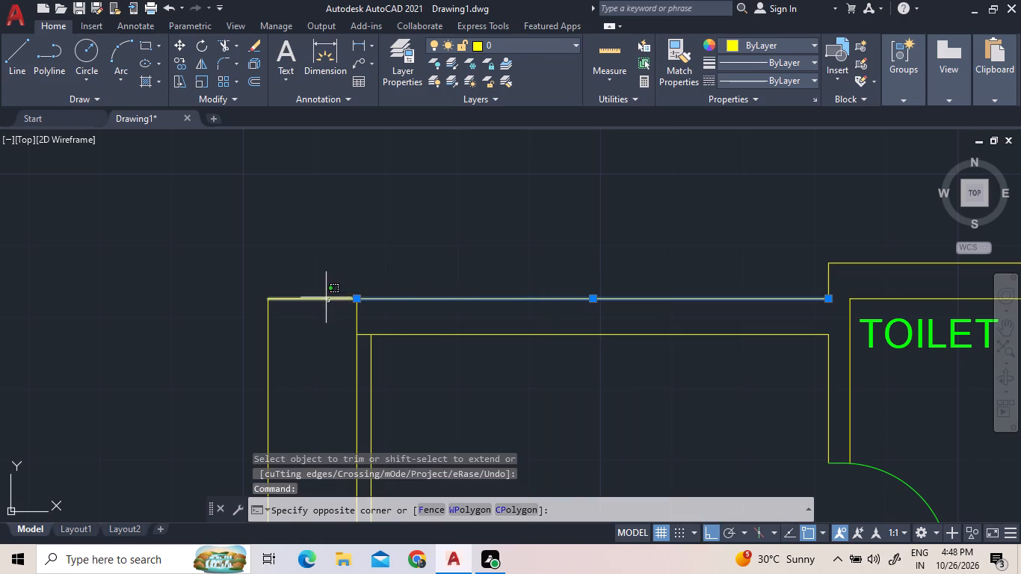
click(319, 274)
right_click(706, 282)
click(720, 309)
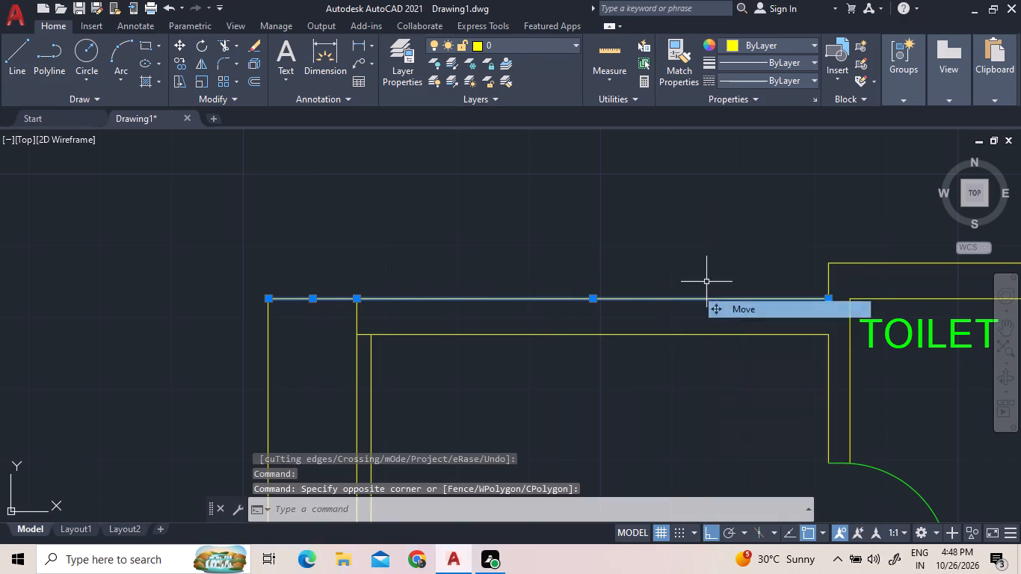
click(825, 297)
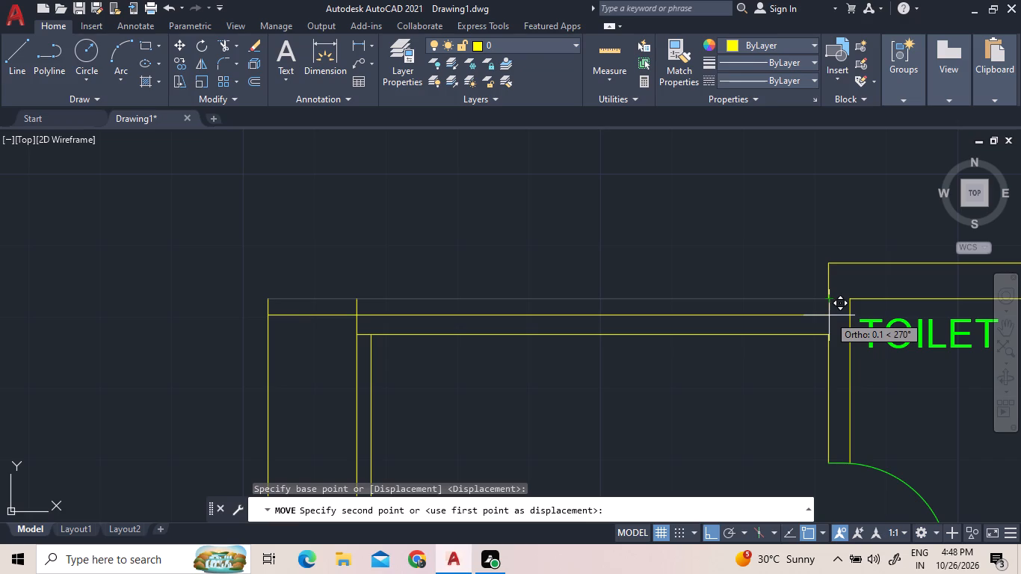
scroll(829, 315, up, 2)
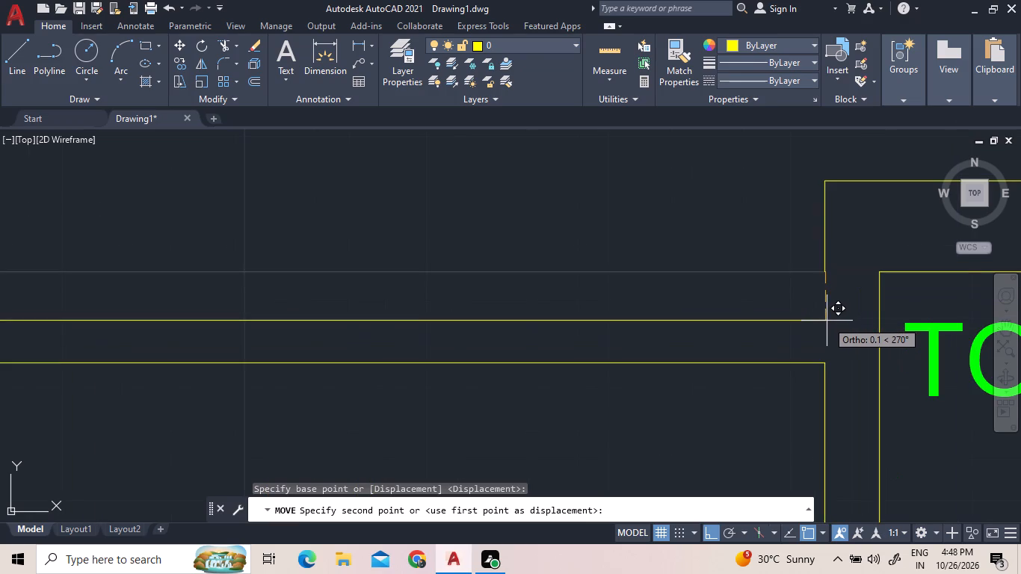
click(827, 321)
Extend the short outer wall line at the toilet's northwest corner down to the bedroom's outer top wall line.
scroll(827, 277, down, 2)
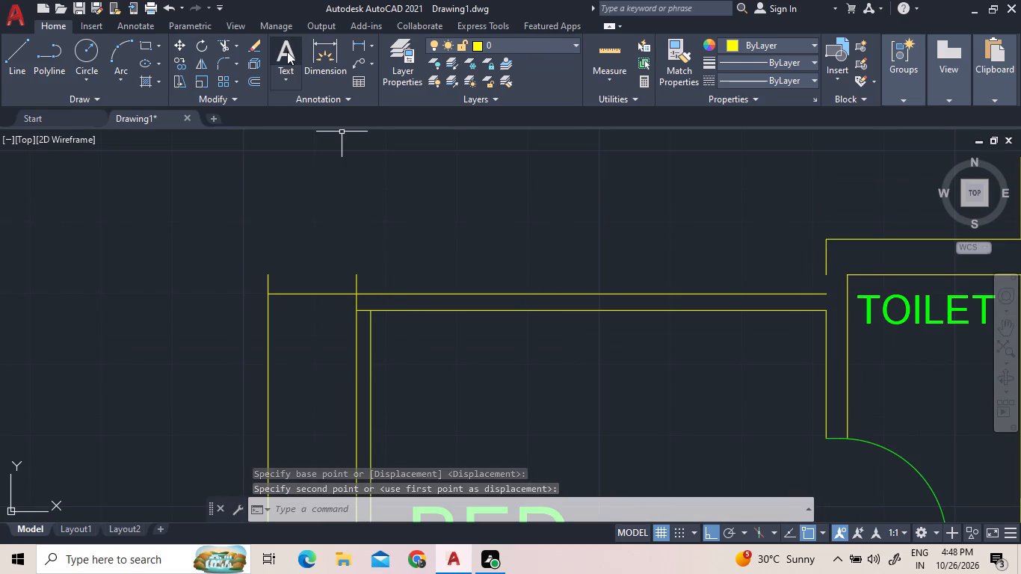
click(236, 52)
click(257, 100)
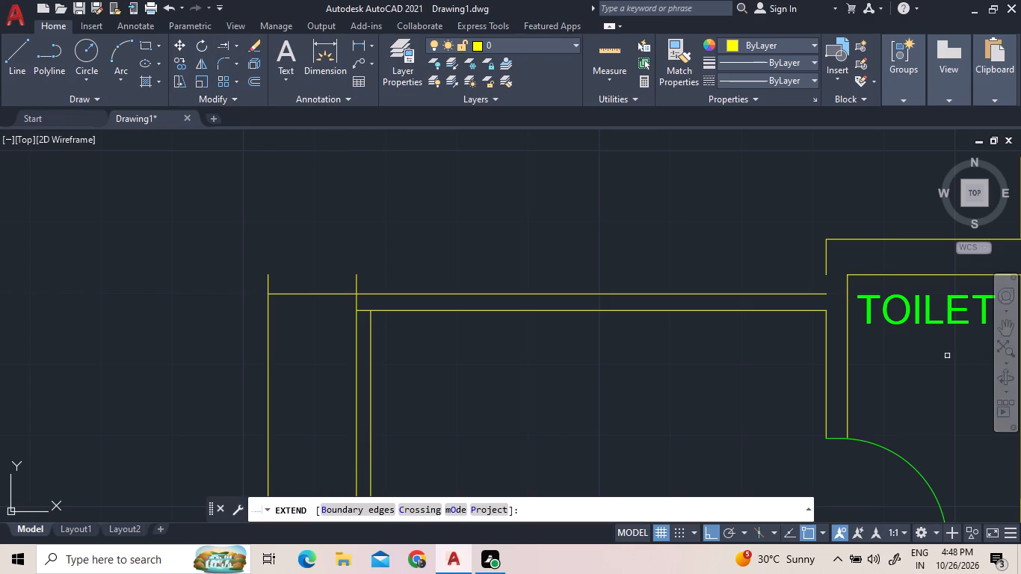
click(824, 262)
right_click(337, 238)
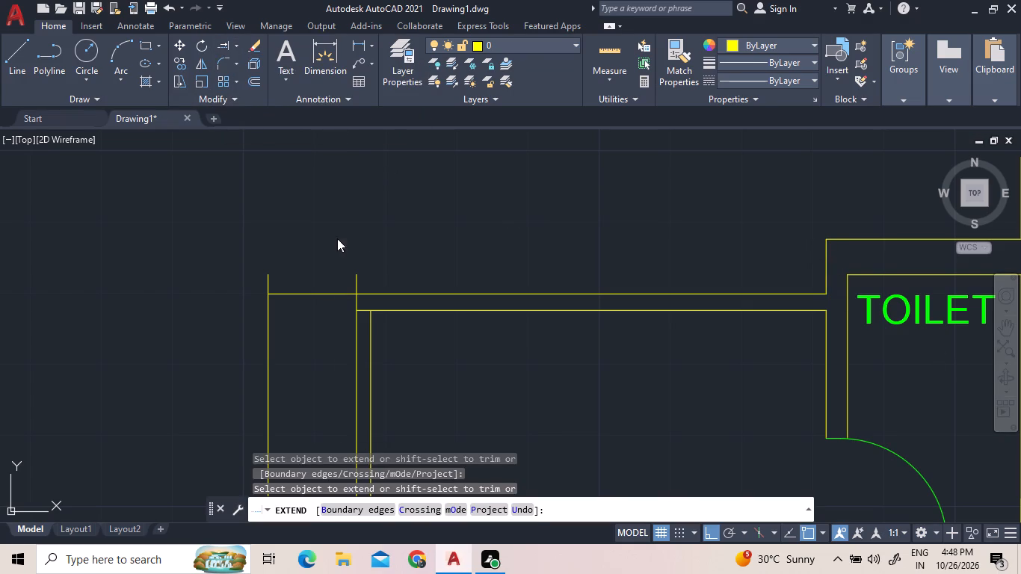
click(375, 256)
Trim the inner top wall piece between the inner west wall lines, and both west wall ends projecting above the outer top wall line.
click(234, 44)
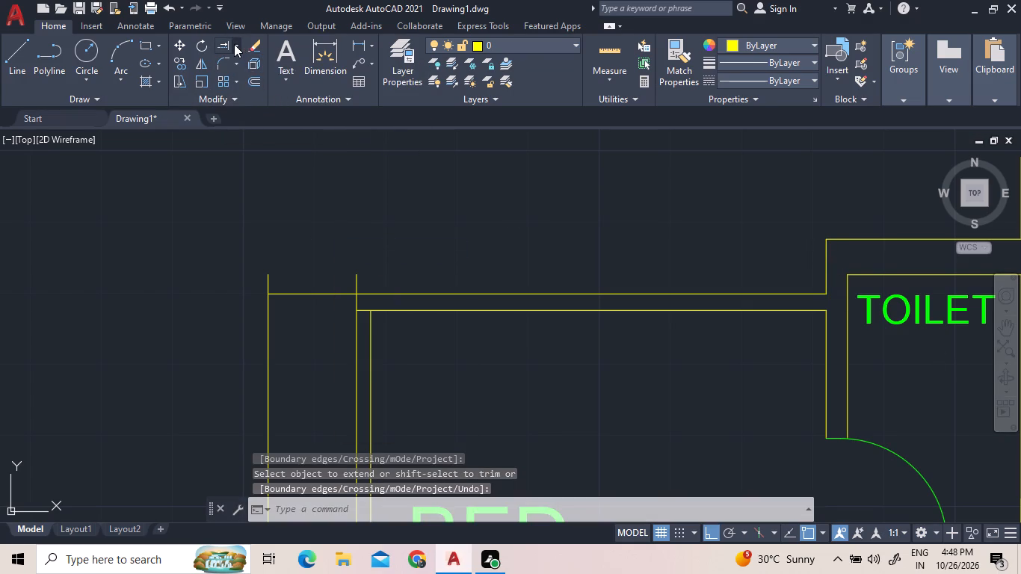
click(238, 64)
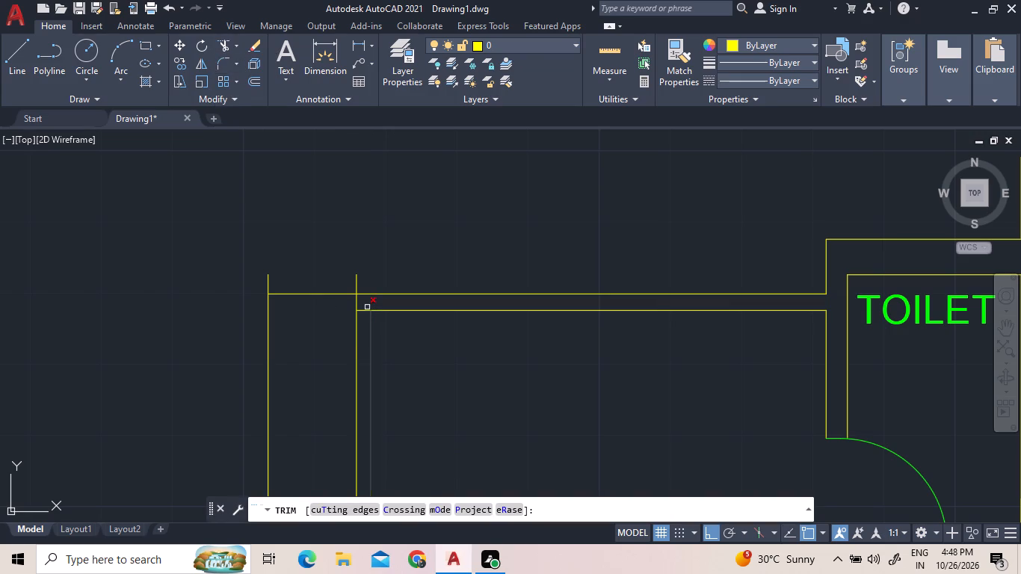
click(367, 307)
click(365, 313)
click(358, 283)
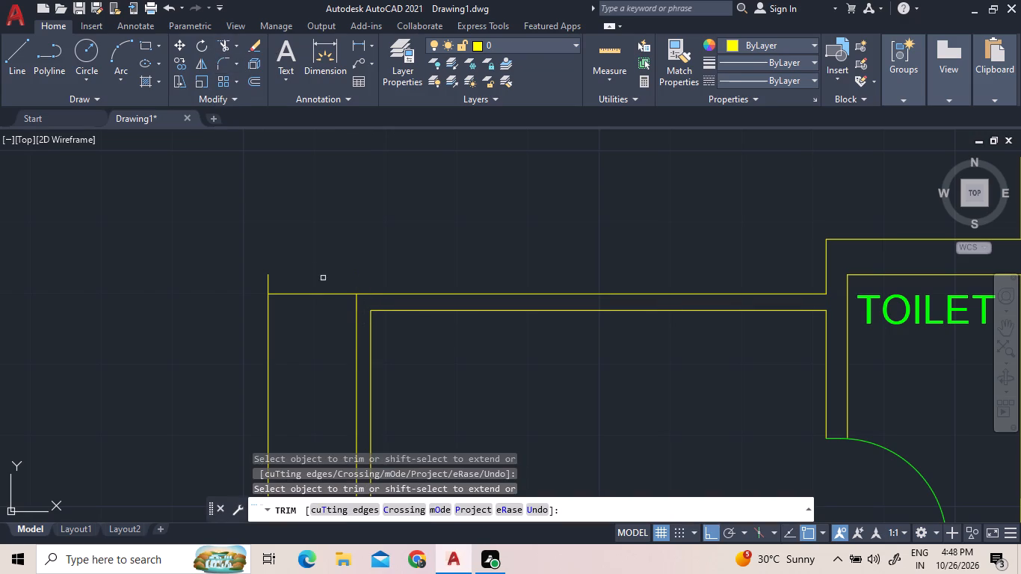
click(268, 283)
scroll(392, 279, down, 2)
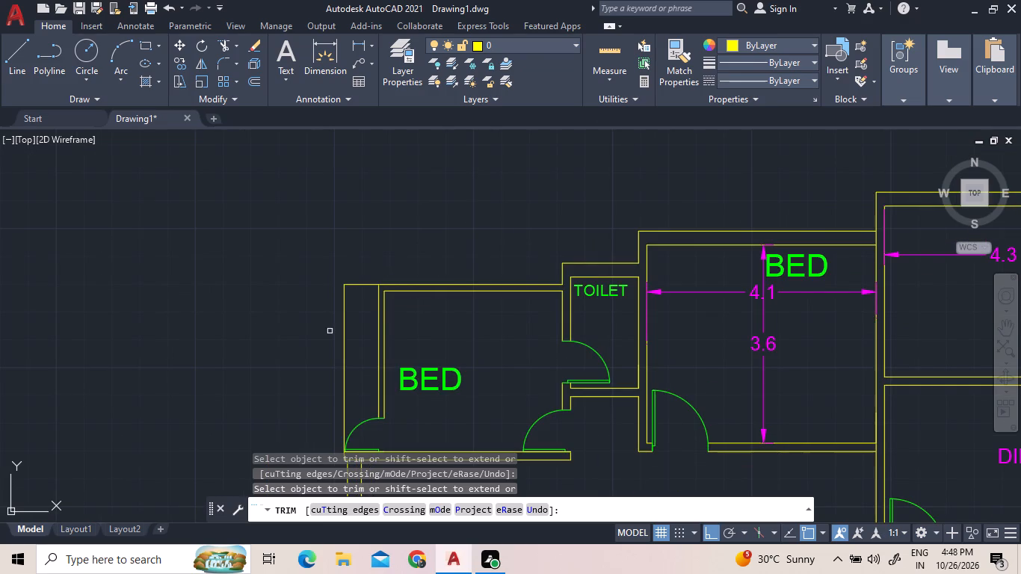
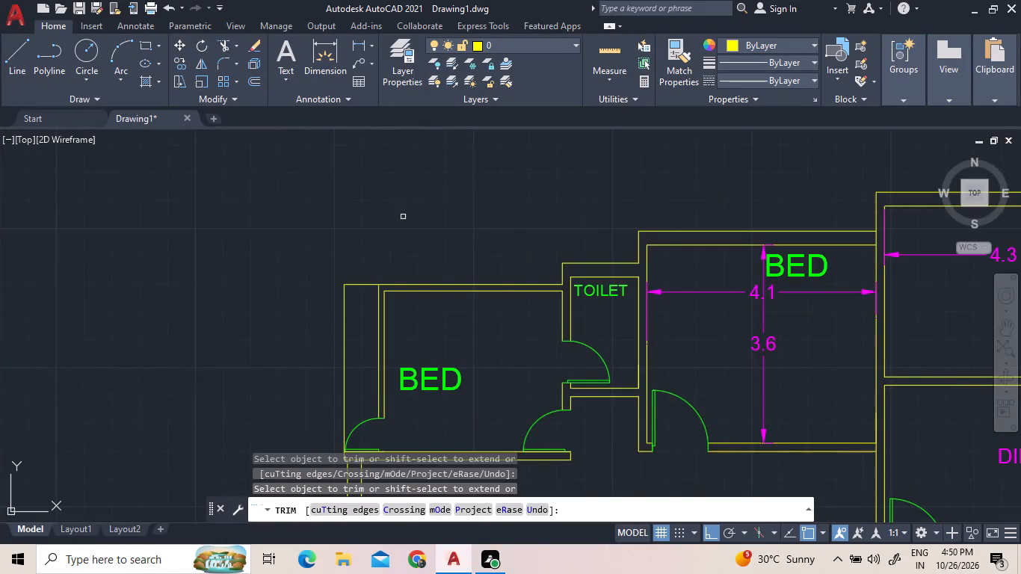
Trim the line segment closing the vertical wall where it meets the wall below the westernmost BED room.
scroll(403, 217, down, 3)
scroll(432, 271, up, 2)
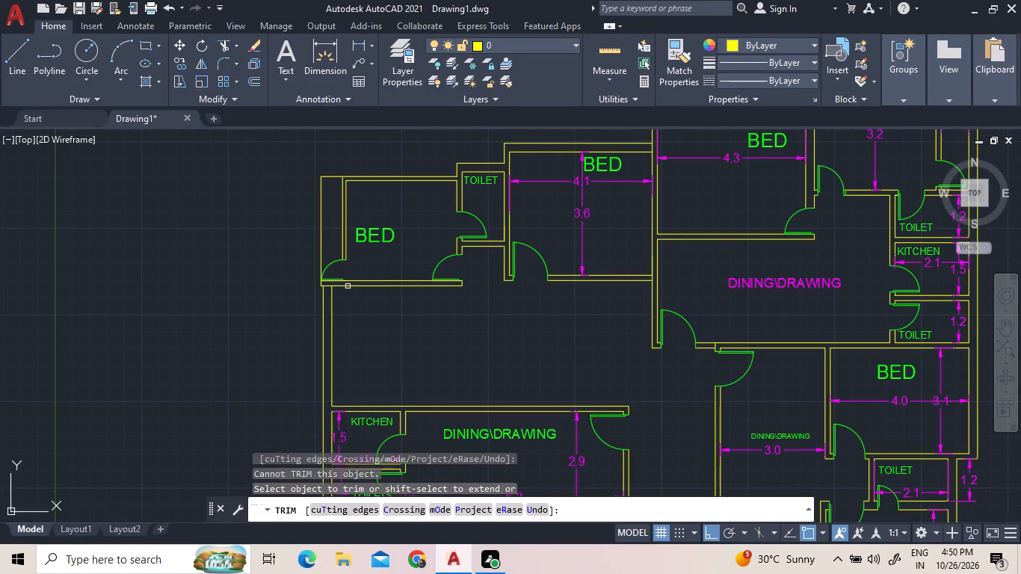
scroll(323, 293, up, 3)
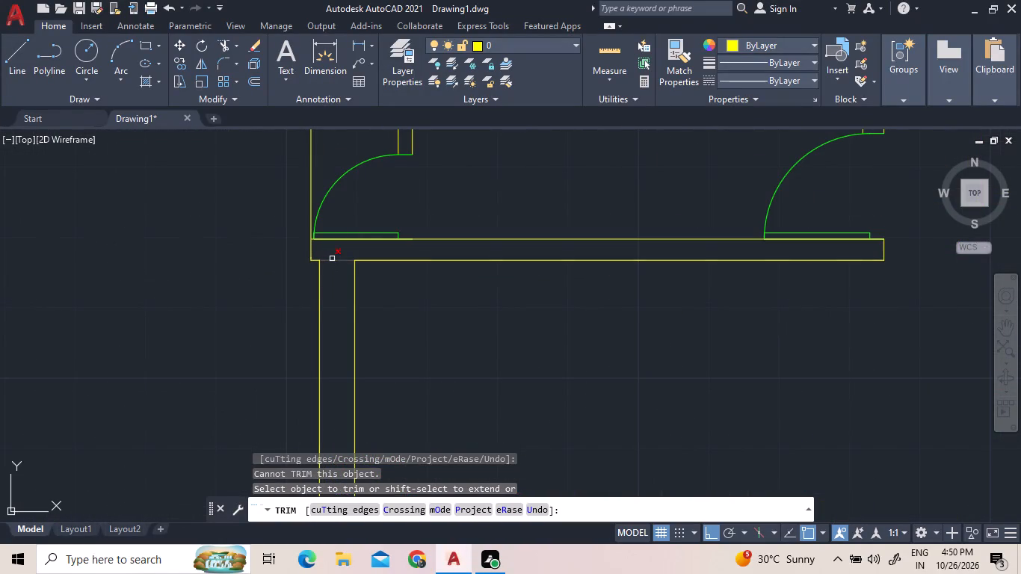
click(332, 259)
scroll(318, 254, up, 4)
scroll(348, 206, down, 4)
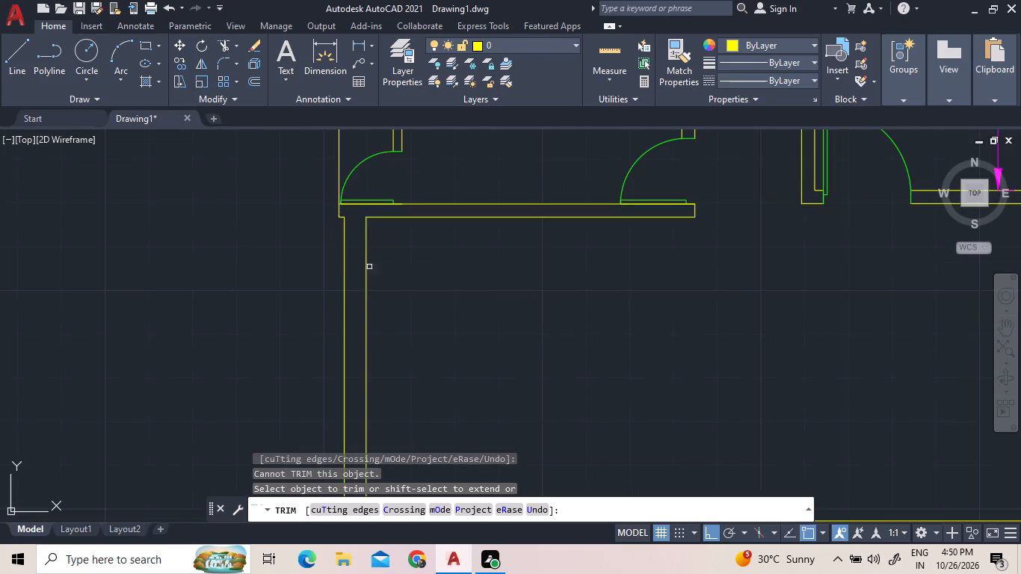
scroll(369, 251, down, 4)
scroll(385, 324, up, 3)
scroll(386, 247, down, 3)
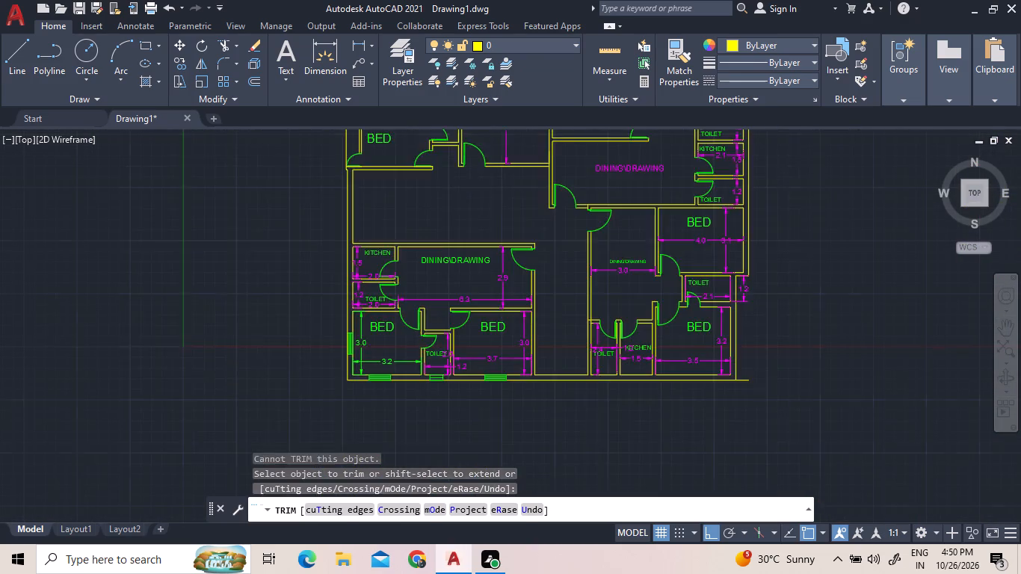
middle_drag(384, 135, 377, 181)
right_click(375, 181)
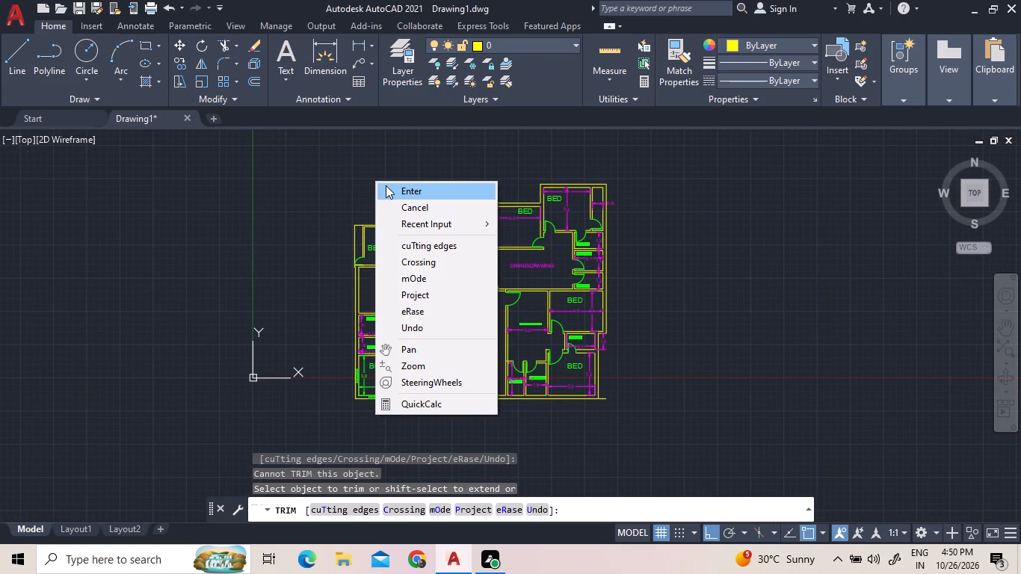
click(386, 185)
Offset the lower line of the wall below the westernmost BED room 1.53 downward.
scroll(383, 220, up, 2)
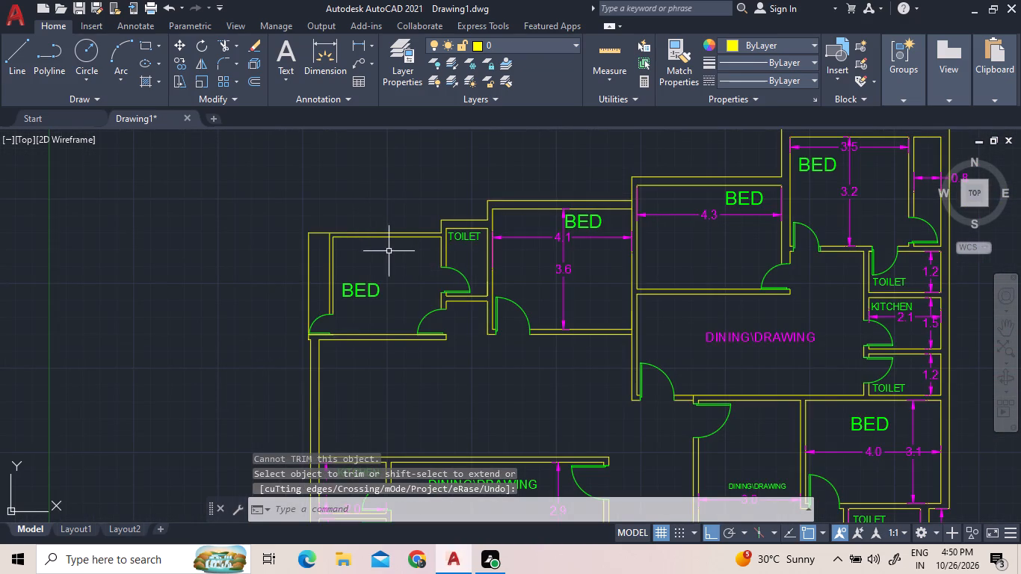
scroll(399, 321, down, 1)
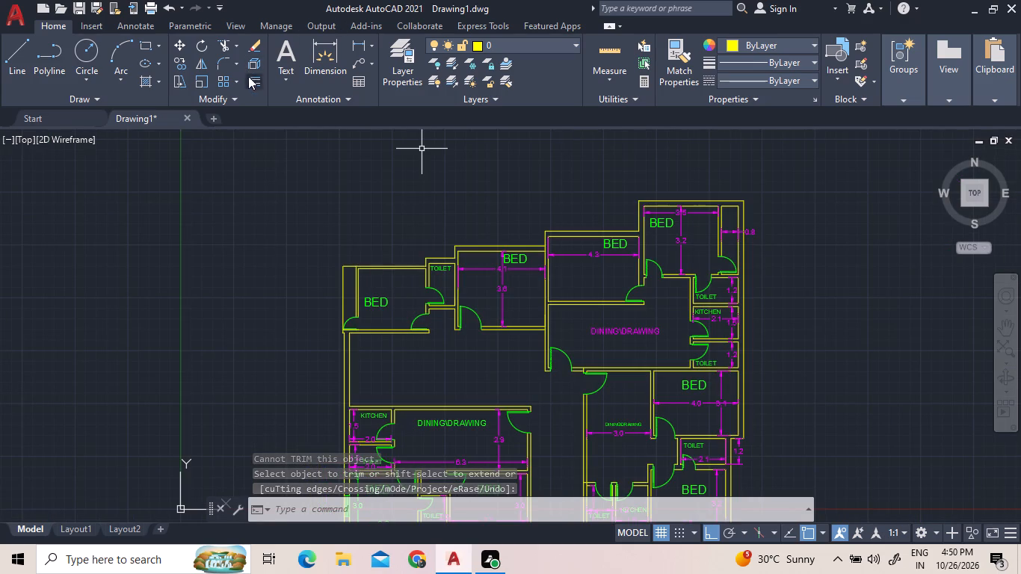
click(249, 77)
key(1)
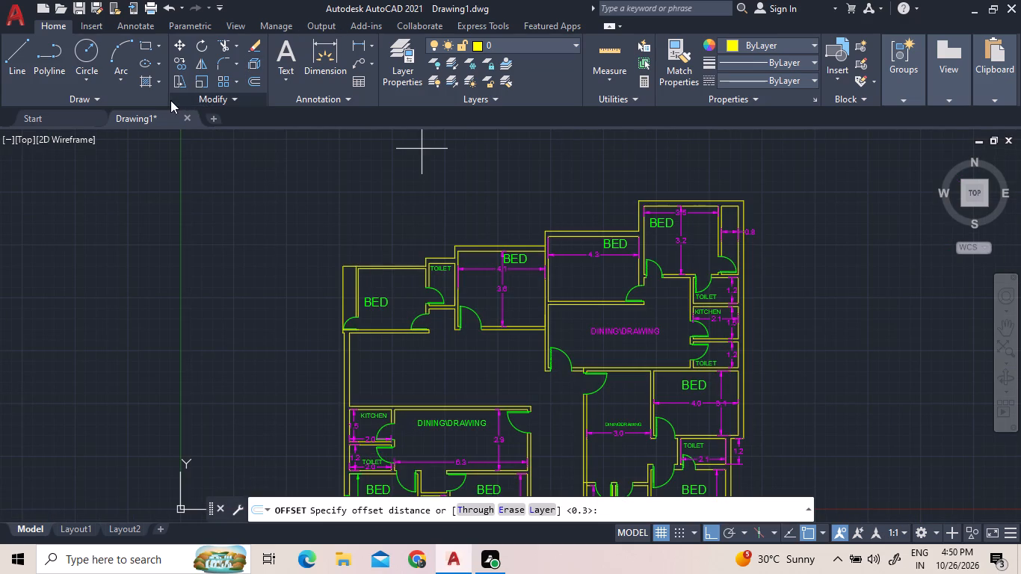
key(period)
key(5)
key(3)
key(Return)
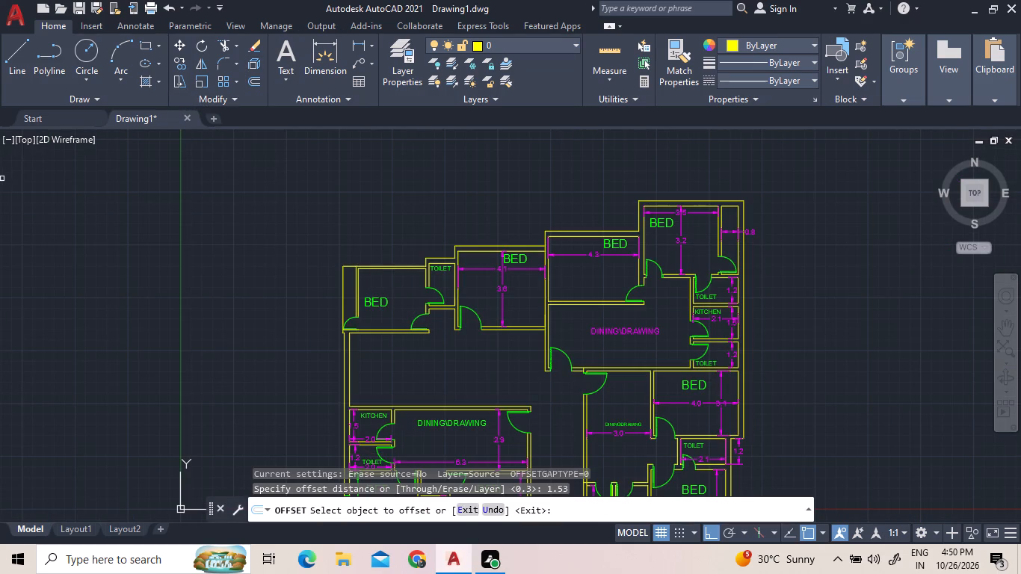
click(380, 333)
click(369, 355)
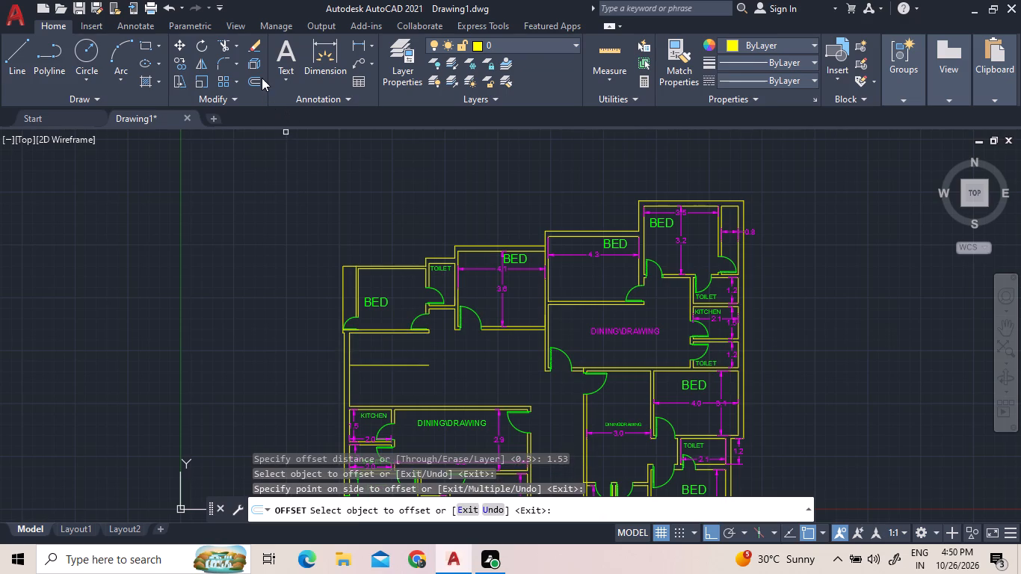
Offset the new horizontal line 0.15 downward to give the partition wall its thickness.
click(256, 78)
key(0)
key(period)
key(1)
key(5)
key(Return)
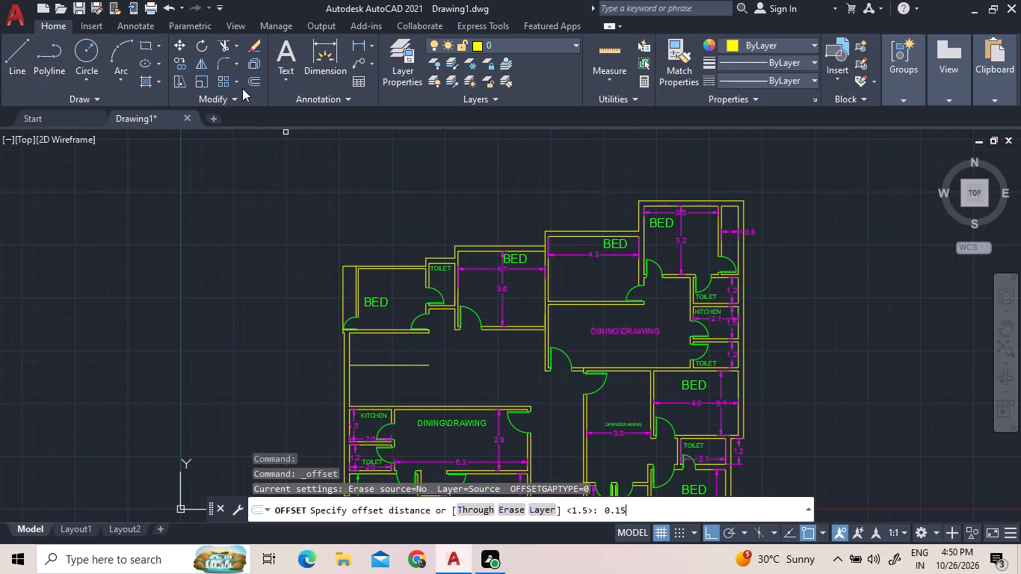
click(374, 365)
click(368, 379)
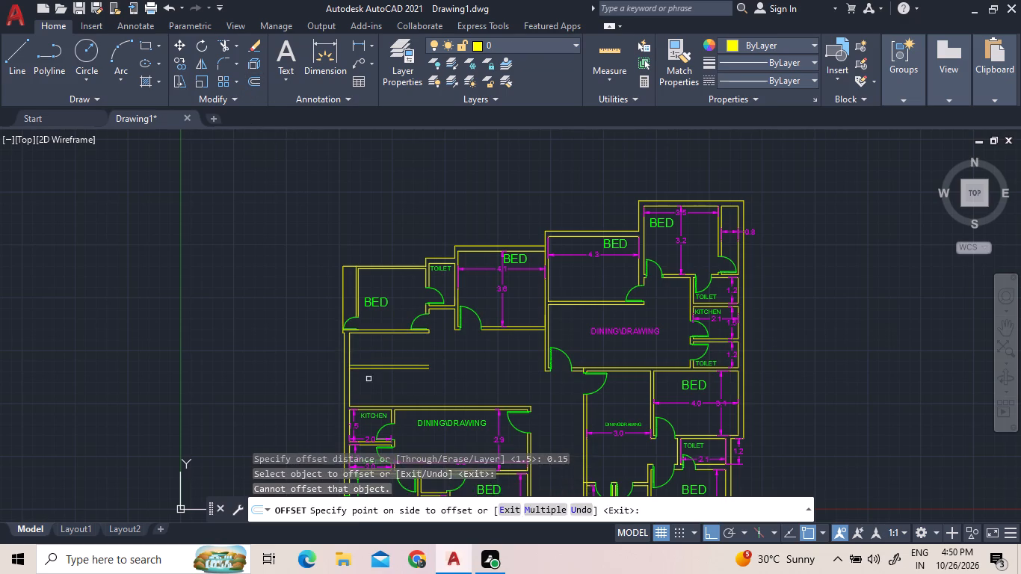
Quick-measure the westernmost BED room and the new partition wall below it.
click(596, 55)
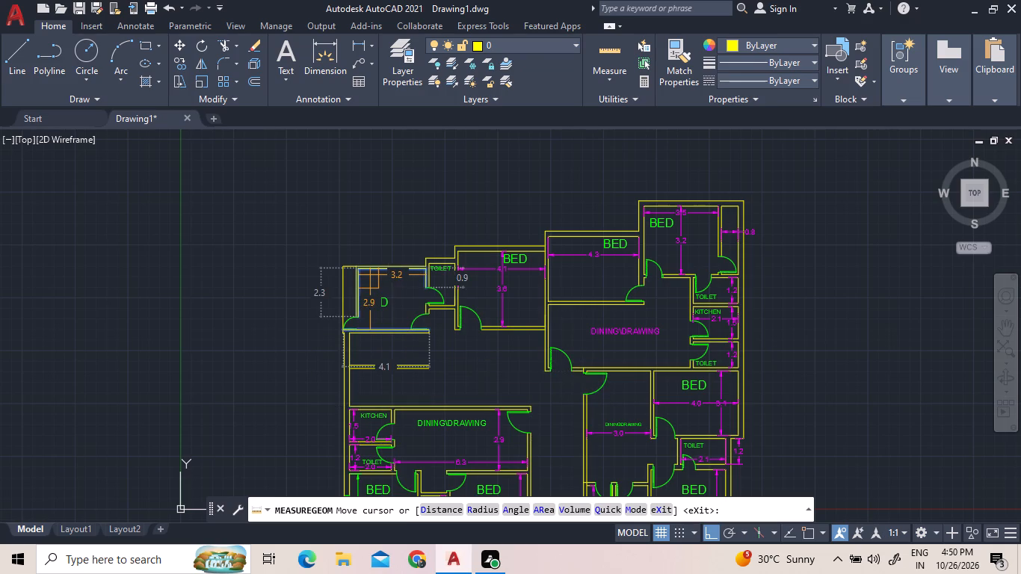
key(Escape)
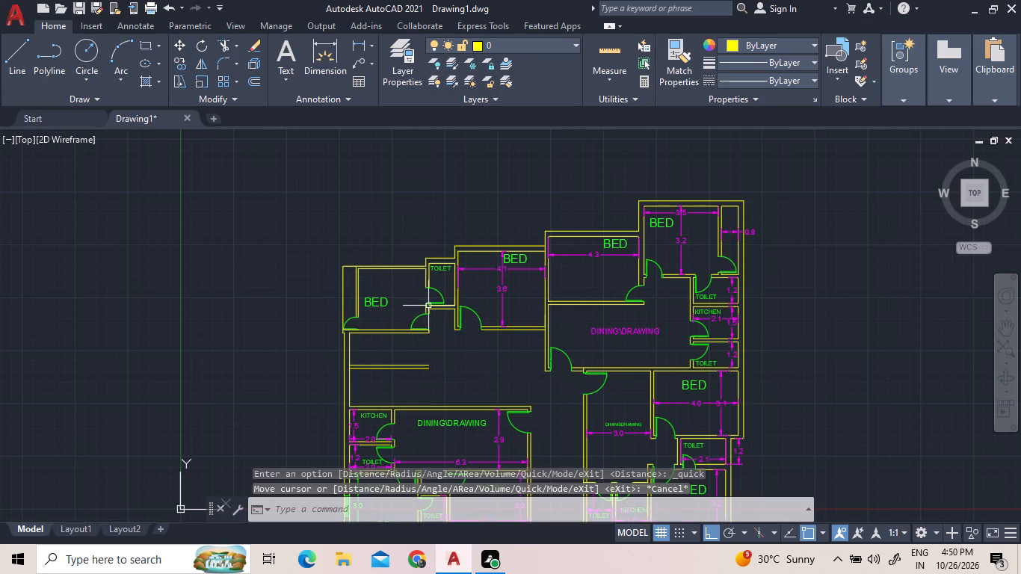
Trim the outer wall's inner line between the two new partition lines to open the wall junction.
scroll(357, 369, up, 1)
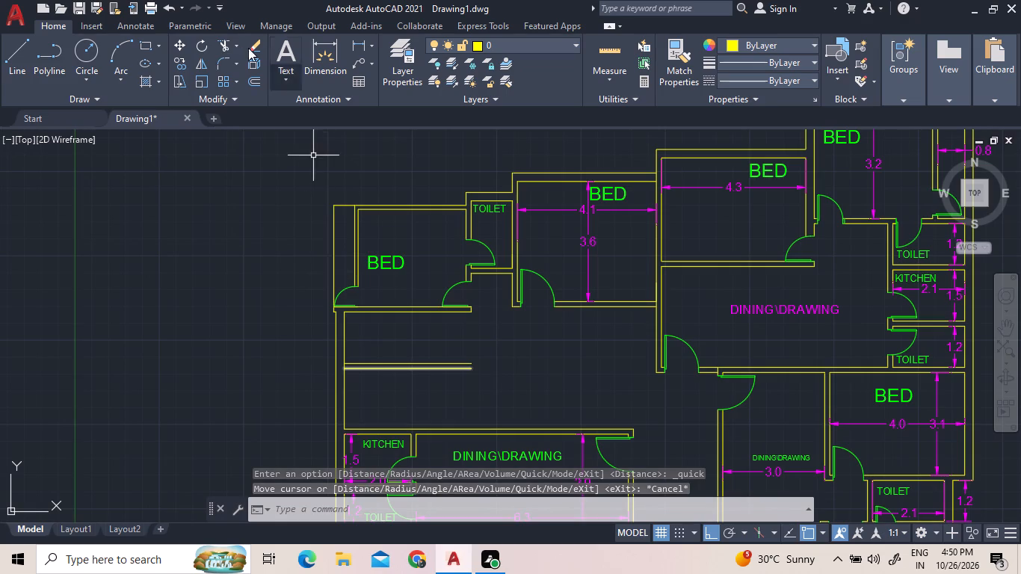
click(221, 47)
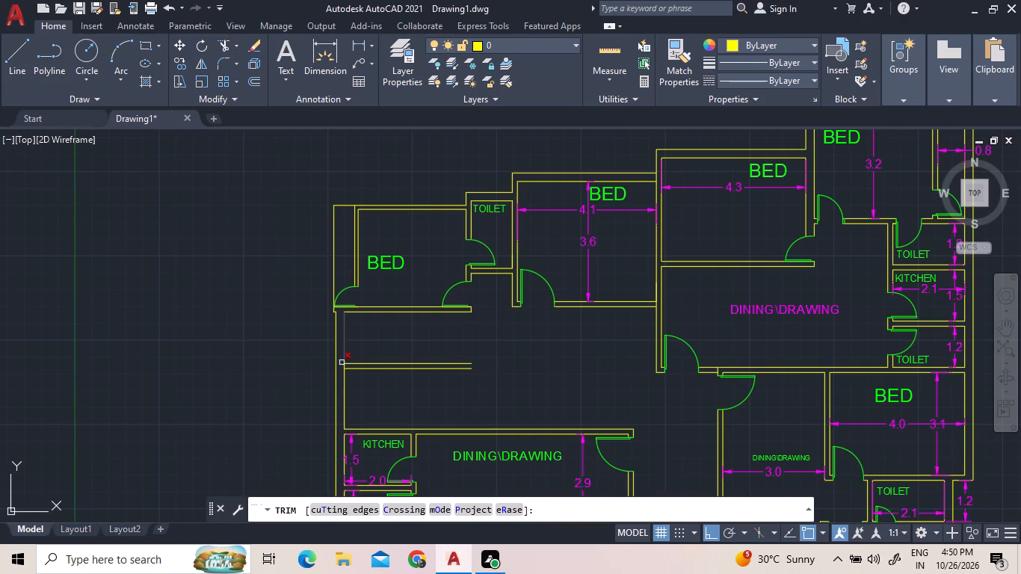
click(344, 368)
key(Escape)
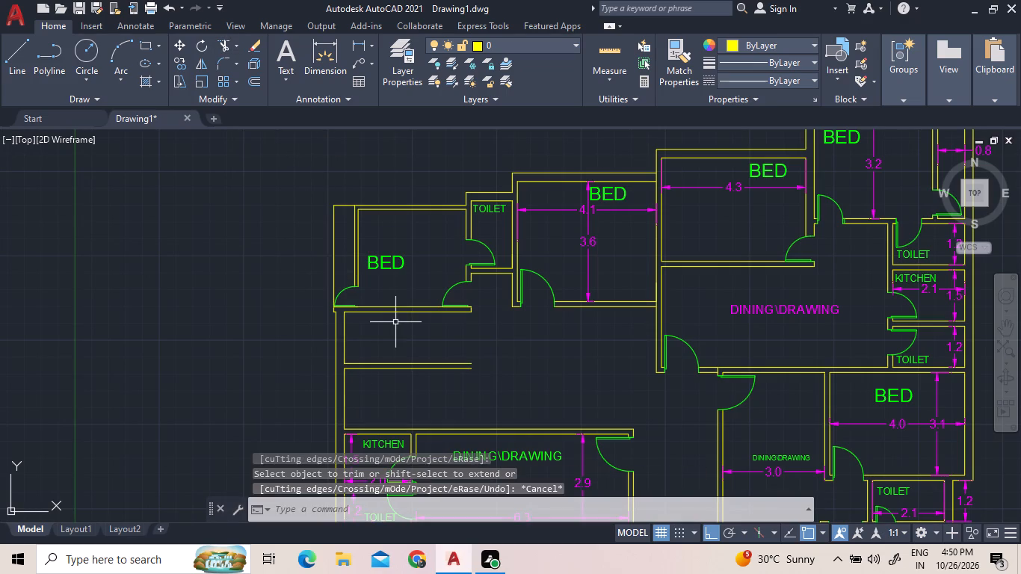
Offset the outer wall's inner line 1.98 into the plan, both above and below the new horizontal partition.
click(265, 86)
click(248, 78)
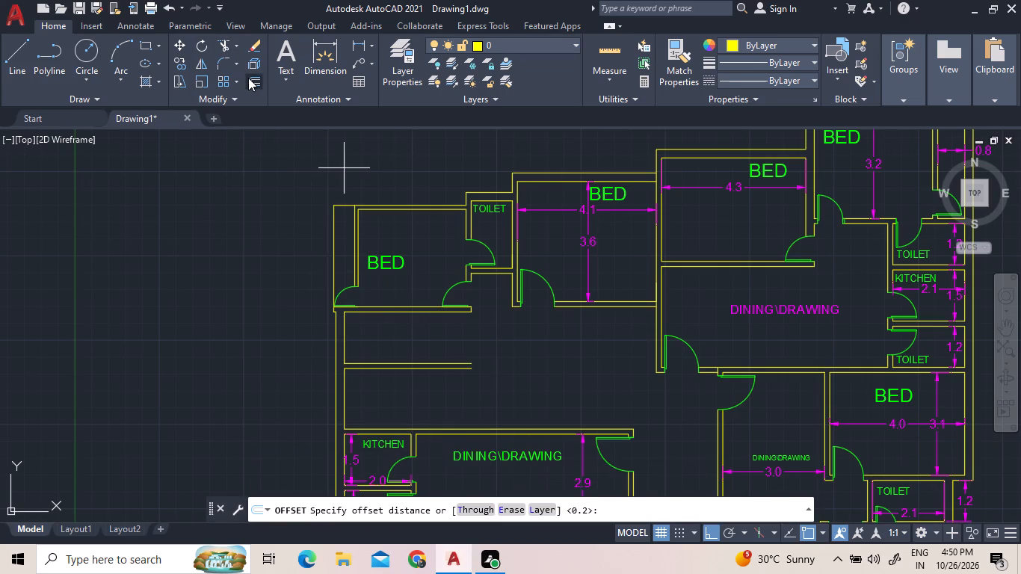
text(1.98)
key(Return)
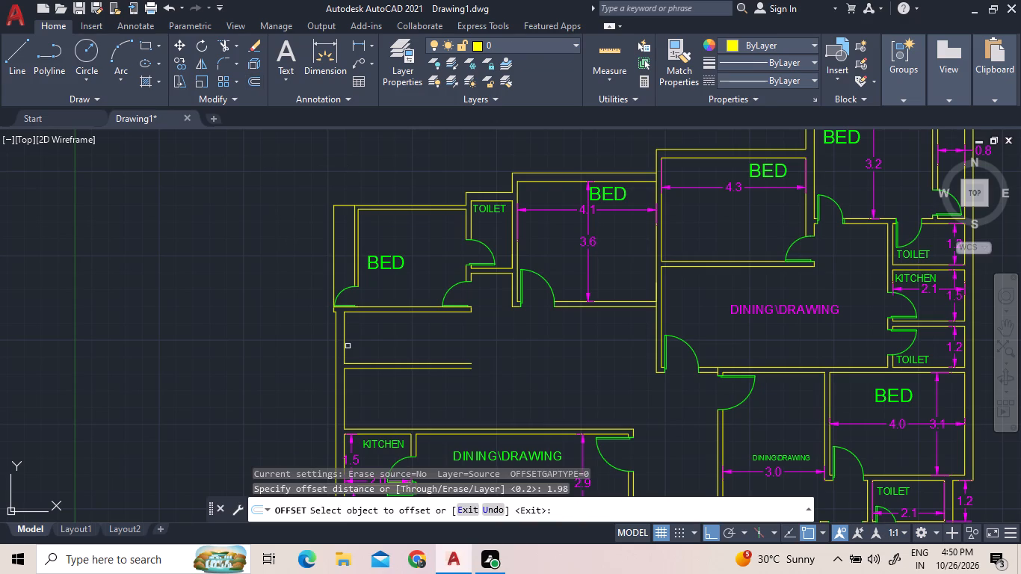
click(345, 341)
click(366, 343)
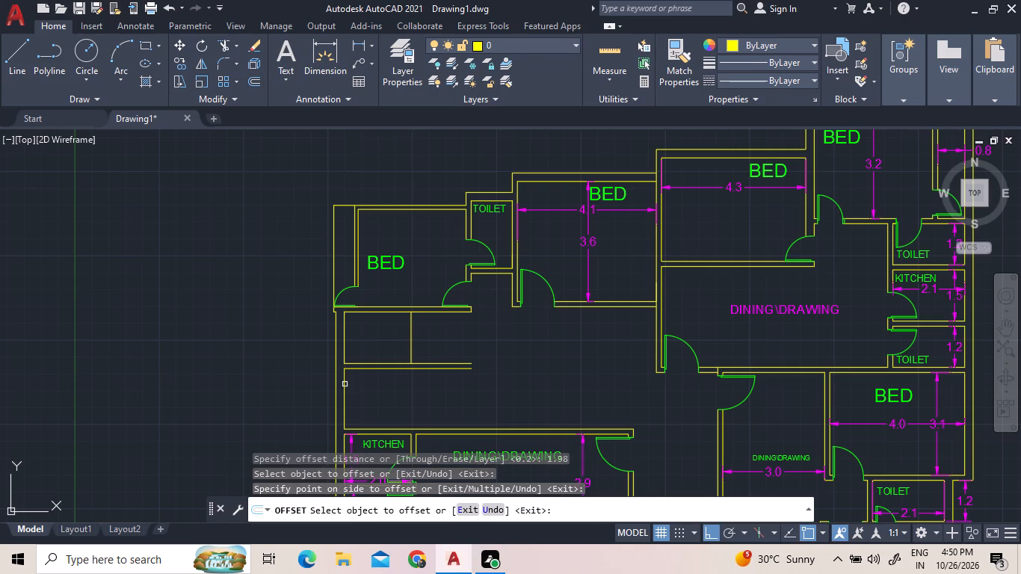
click(345, 384)
click(382, 401)
key(Escape)
key(Escape)
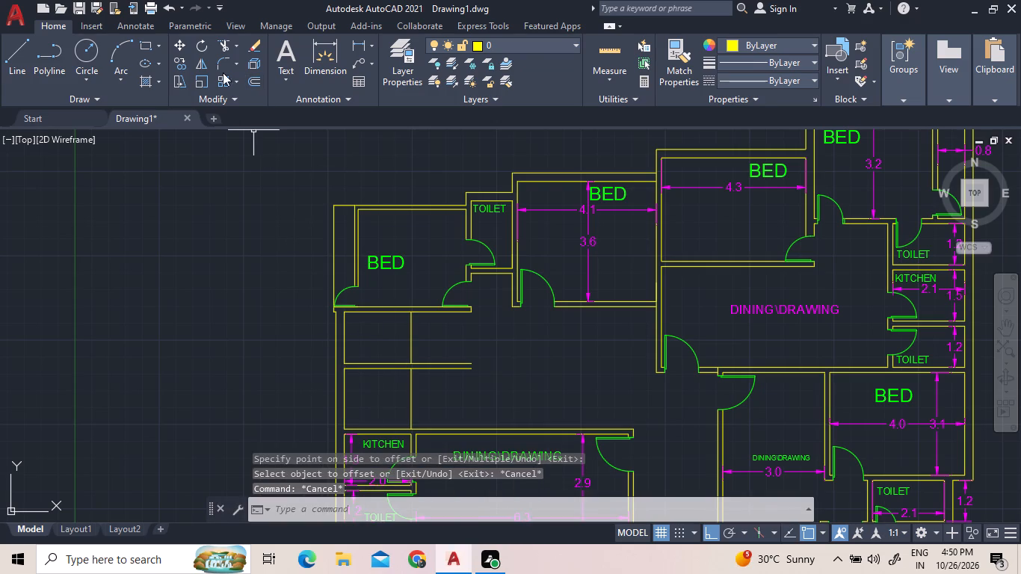
Offset both new vertical partition lines by 0.15, away from the outer wall, to form the wall thickness.
click(248, 77)
text(0.)
text(15)
key(Return)
click(412, 337)
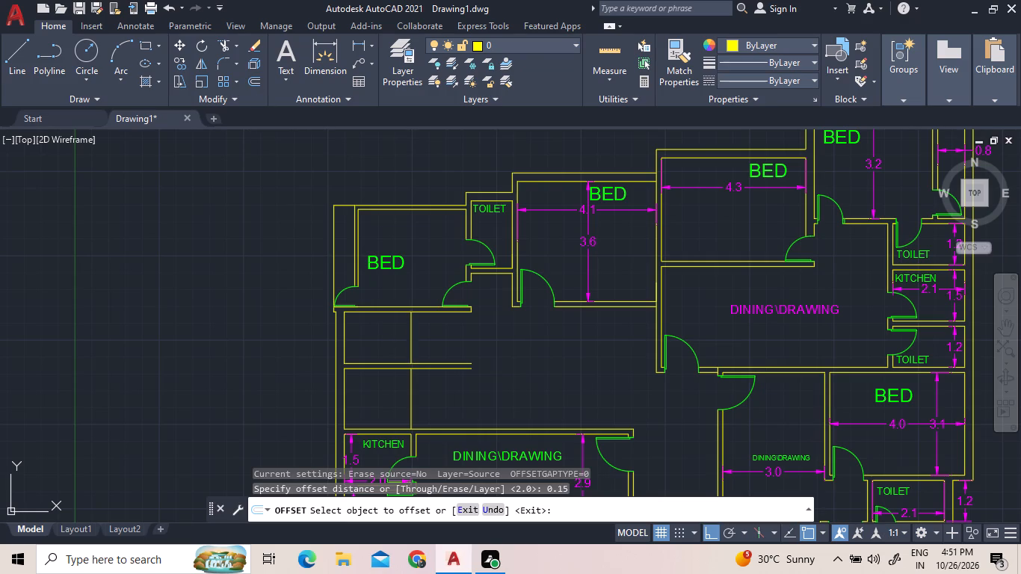
click(416, 341)
click(413, 343)
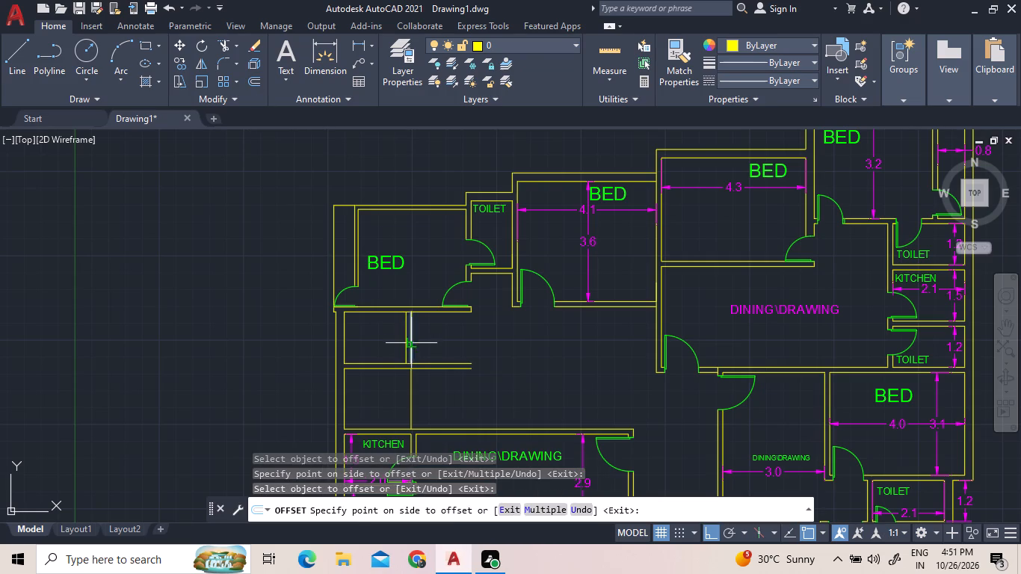
click(427, 343)
click(410, 389)
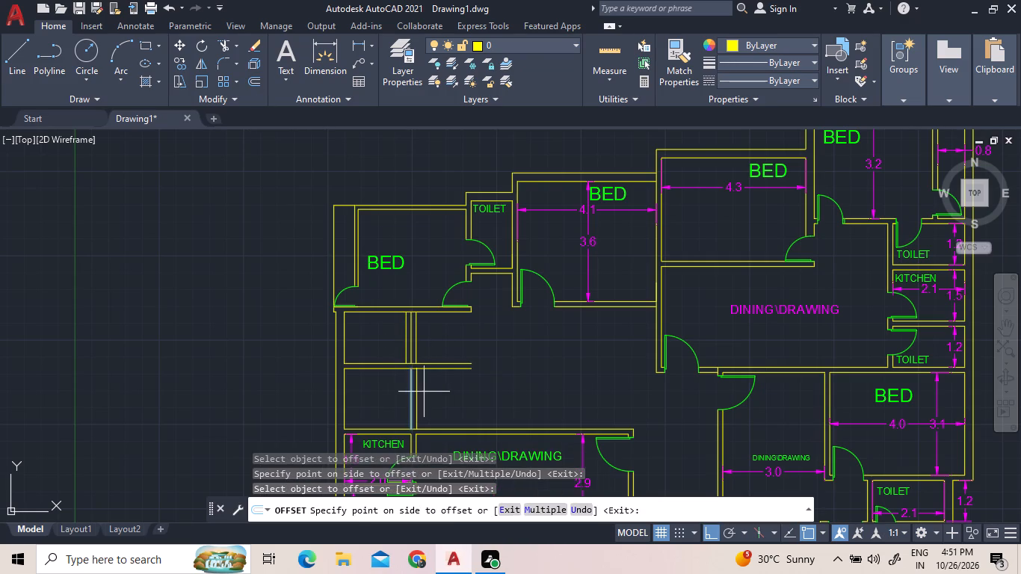
click(426, 393)
key(Escape)
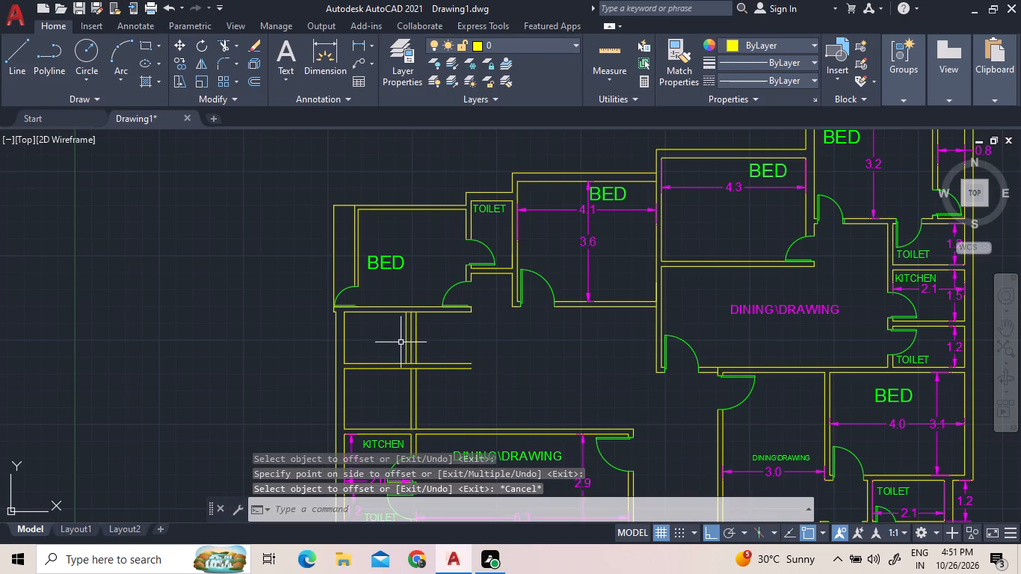
Delete the stray extra vertical line on the inner side of the upper small room's partition.
click(405, 341)
key(Delete)
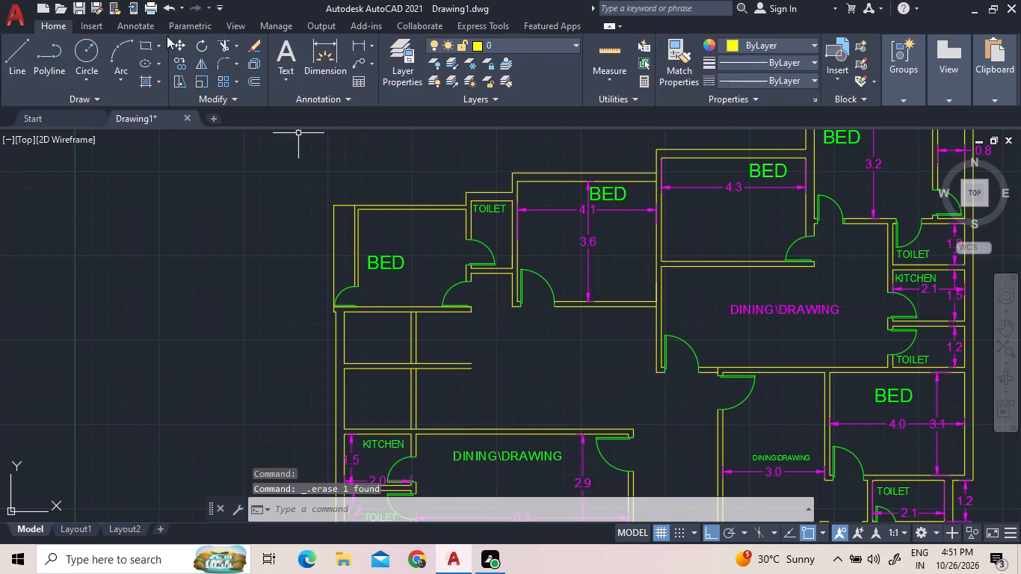
Trim the two horizontal partition lines that extend past the vertical wall into the open area.
click(219, 46)
click(424, 375)
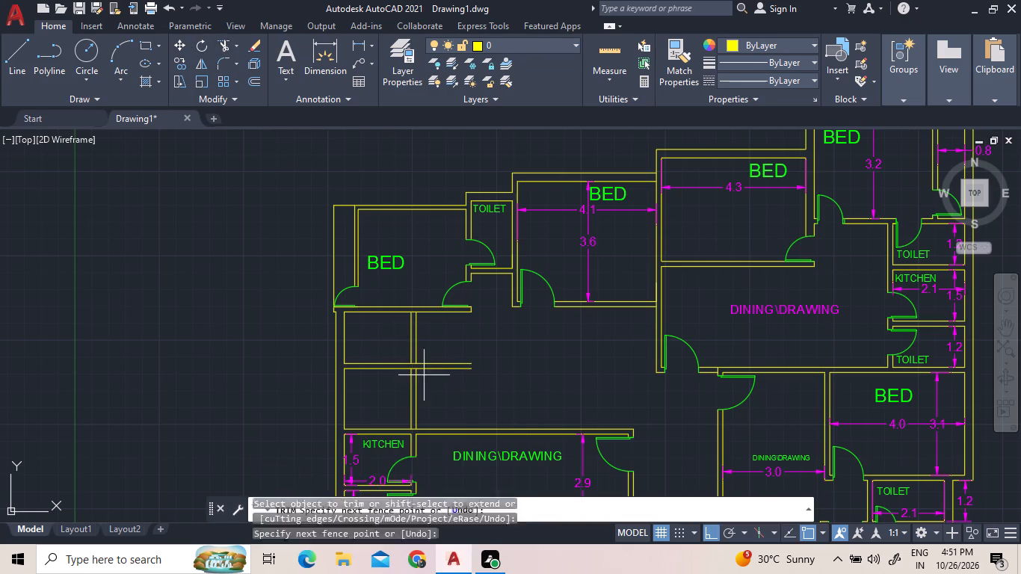
click(428, 361)
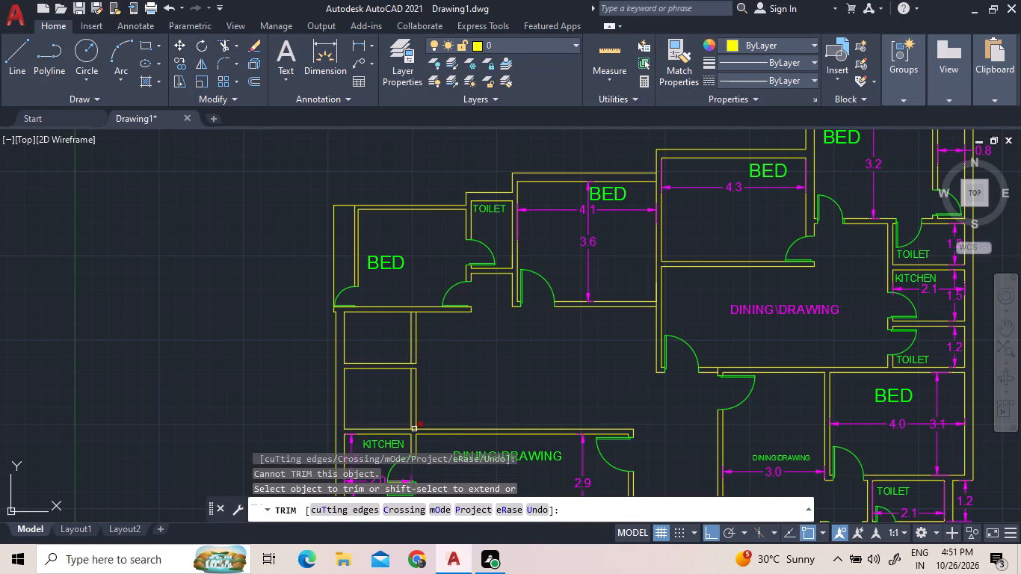
Trim the leftover segments where the vertical partition meets the KITCHEN wall, the BED wall and the middle partition.
scroll(416, 430, up, 2)
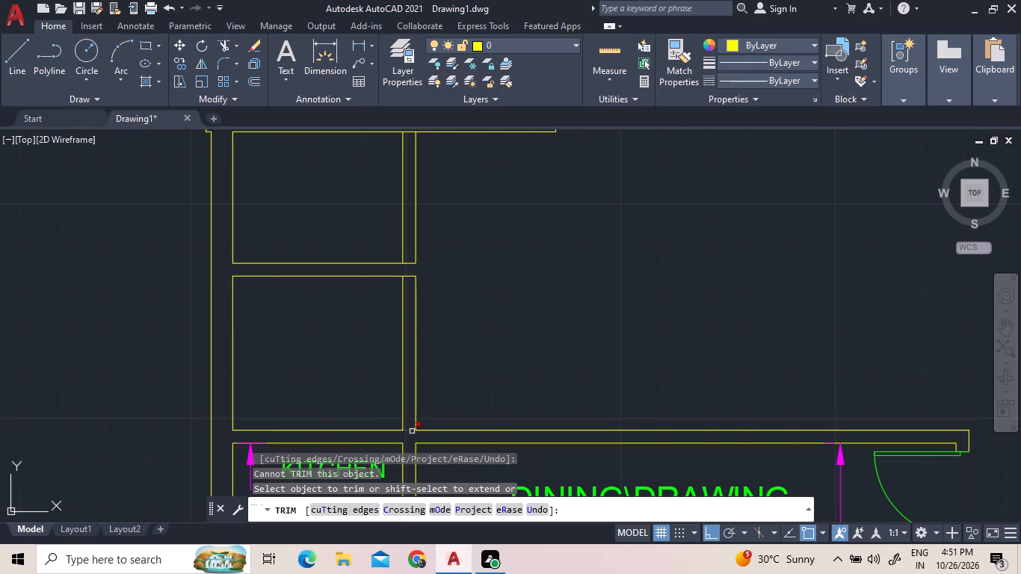
click(412, 431)
scroll(451, 316, down, 1)
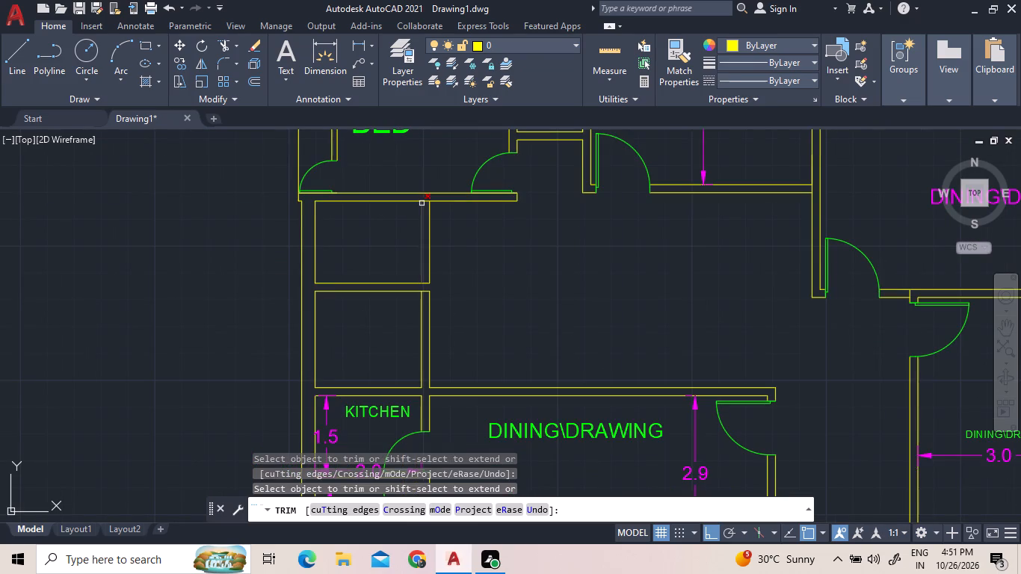
click(425, 200)
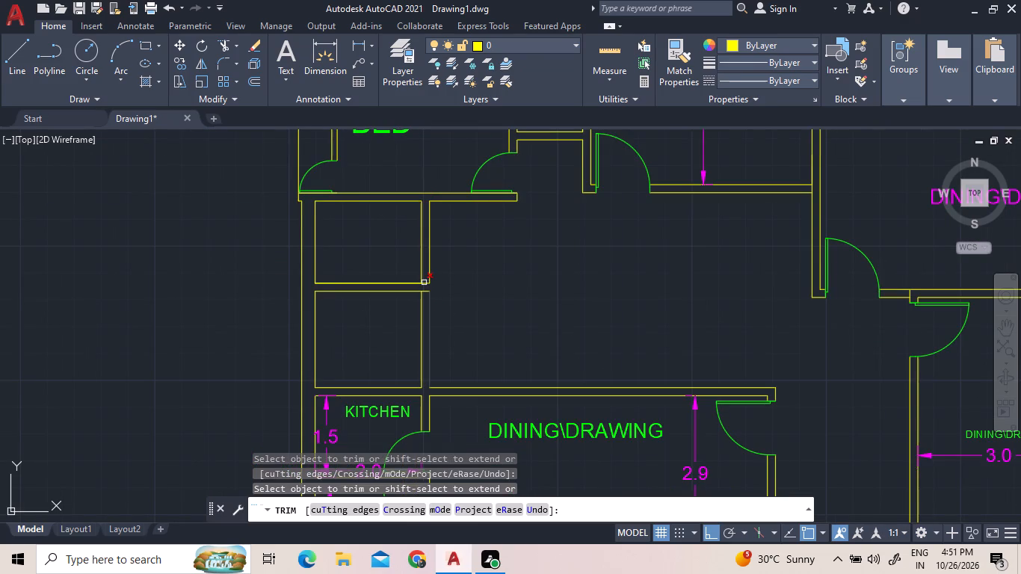
click(424, 283)
click(424, 288)
click(425, 294)
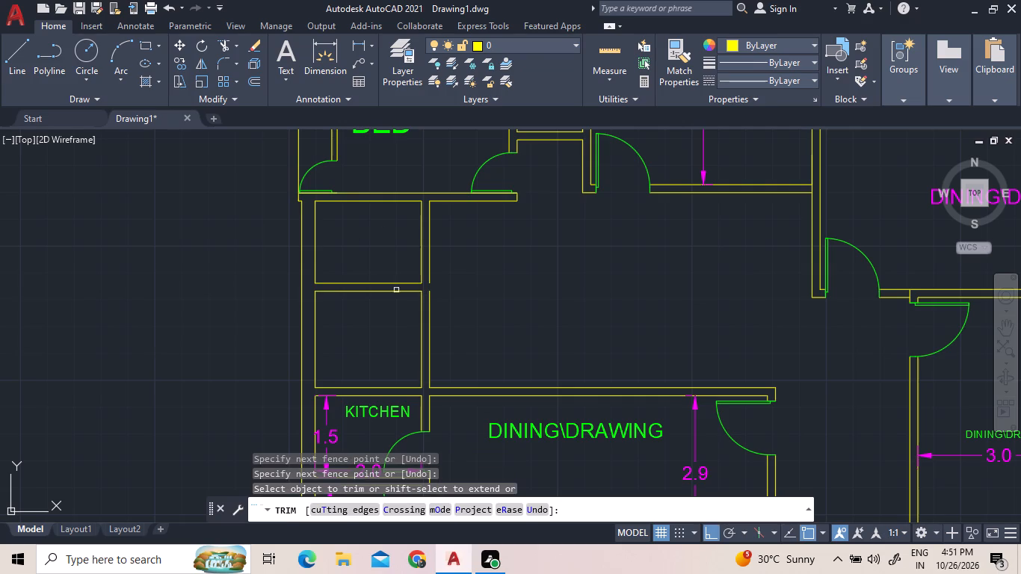
right_click(457, 289)
click(456, 301)
right_click(483, 298)
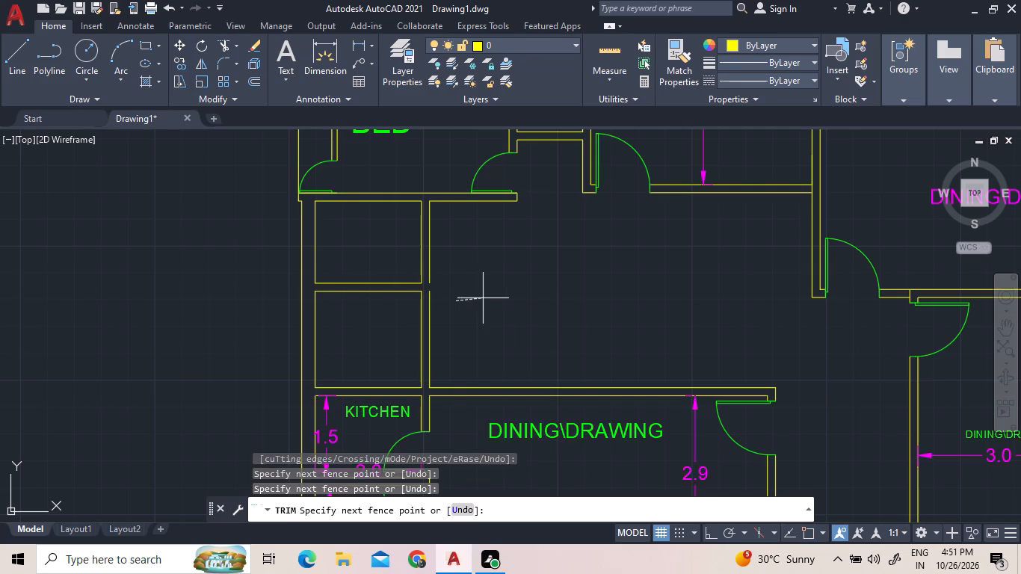
click(495, 304)
Join the two segments of the vertical partition's outer line, on the open-area side, into one continuous line.
click(467, 312)
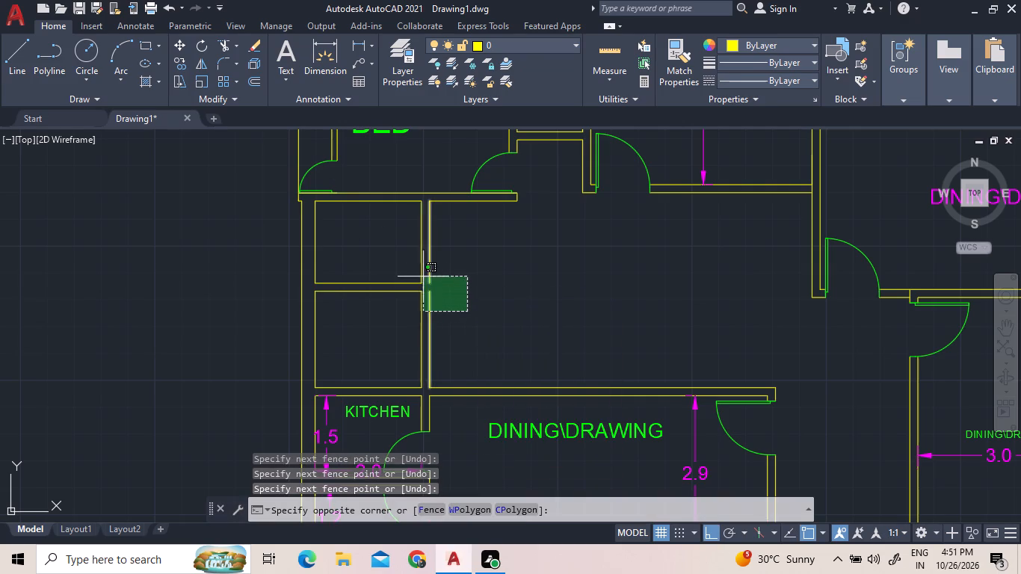
click(428, 268)
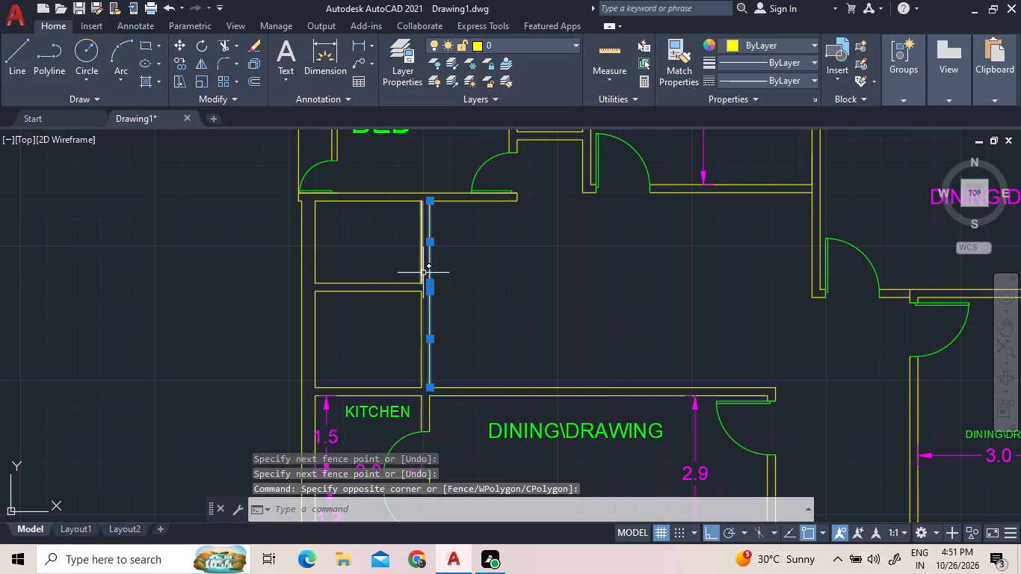
key(j)
key(space)
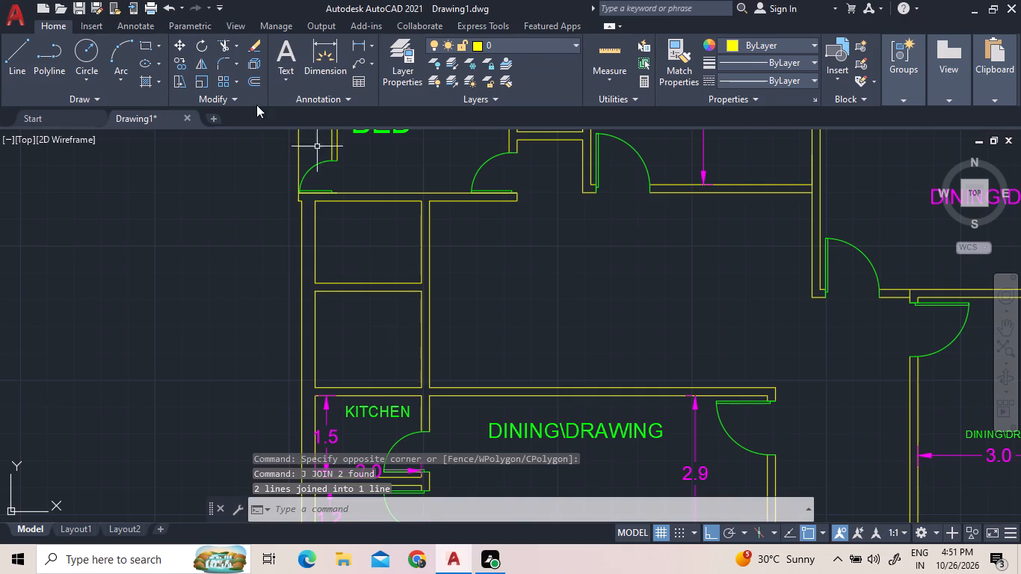
On the Defpoints layer, draw two short lines across the vertical partition's thickness, continuing both faces of the middle horizontal partition.
click(496, 49)
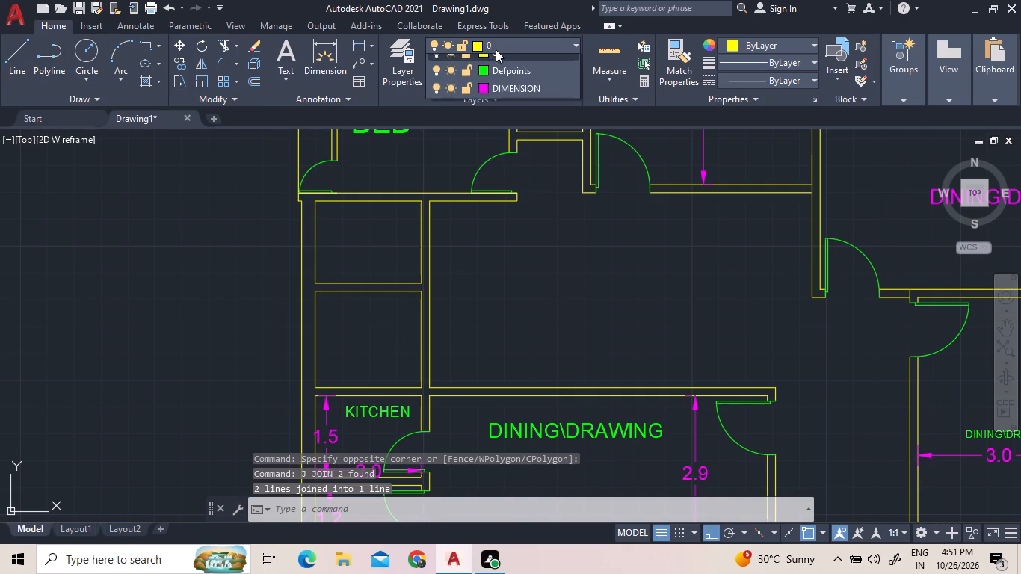
click(529, 90)
click(7, 61)
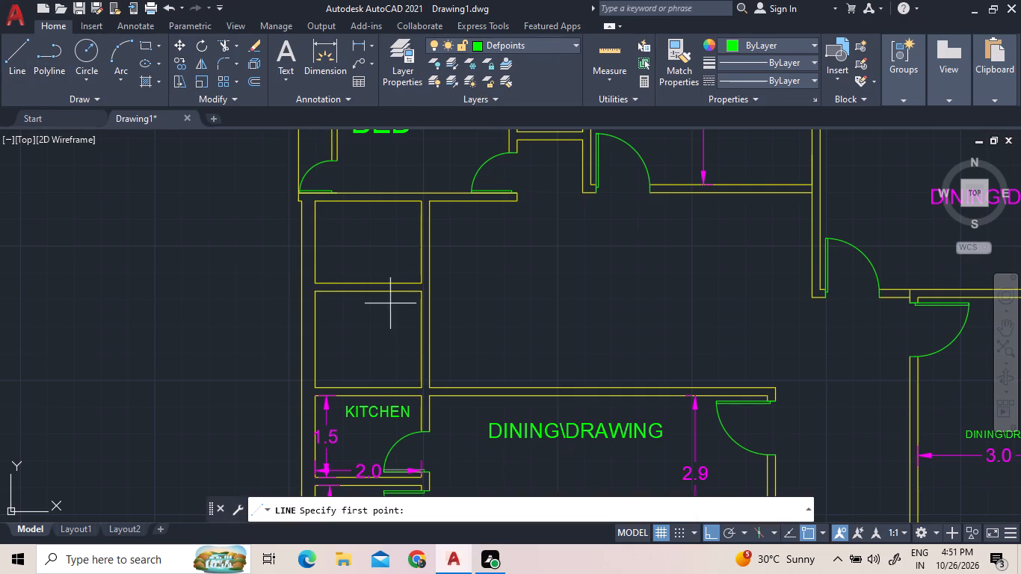
click(425, 286)
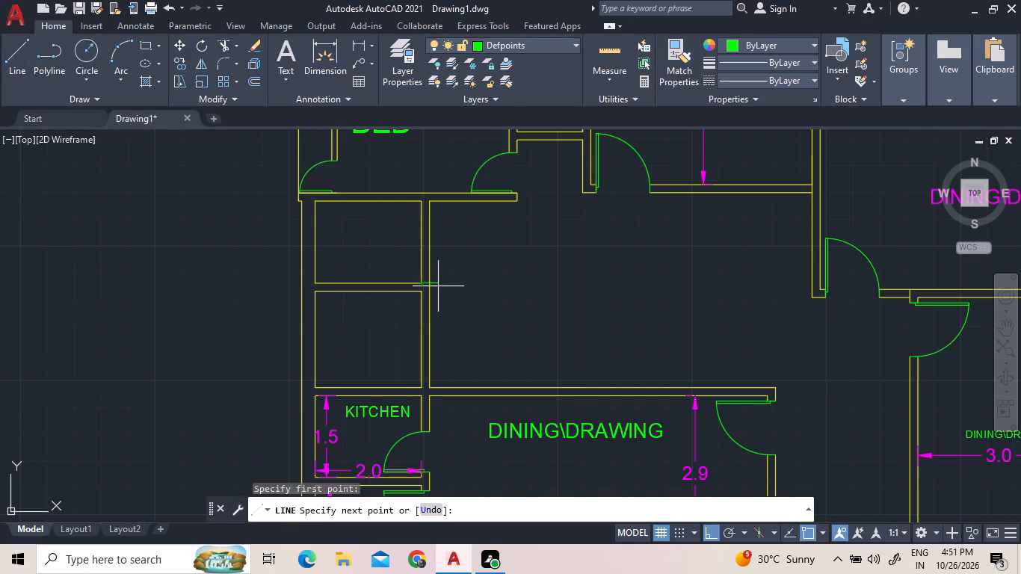
scroll(436, 286, up, 3)
click(409, 277)
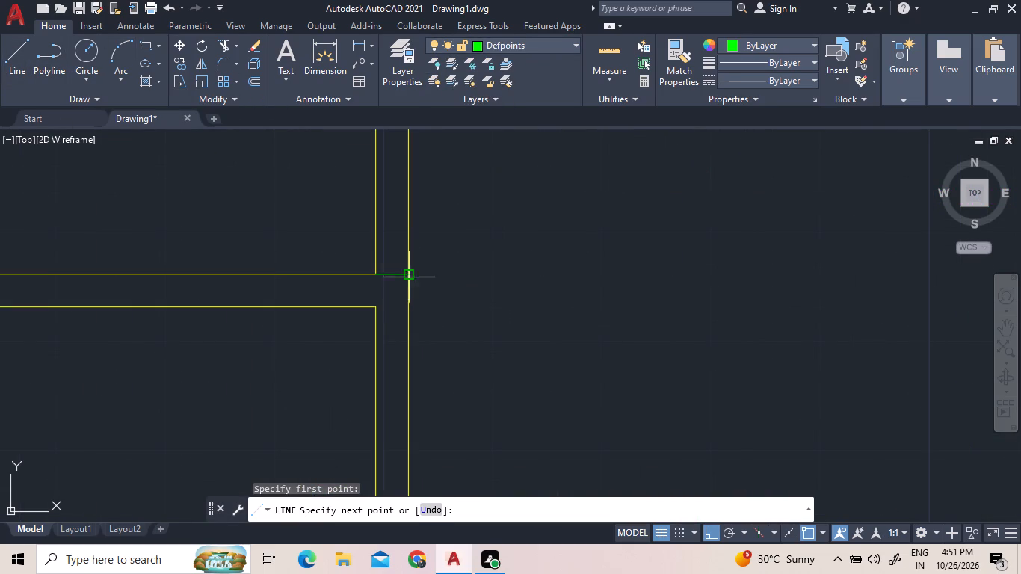
click(33, 72)
click(23, 69)
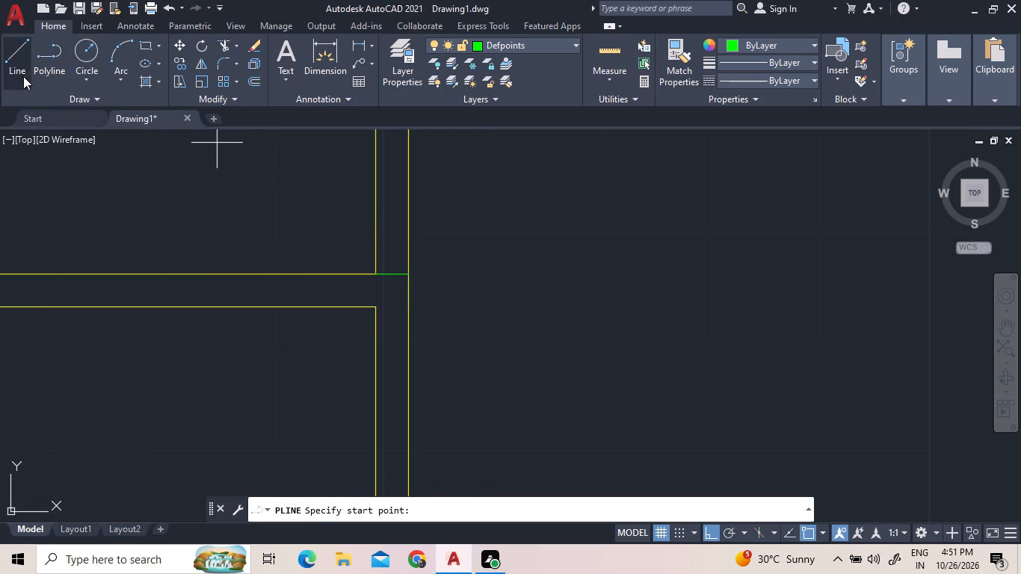
click(375, 310)
click(407, 306)
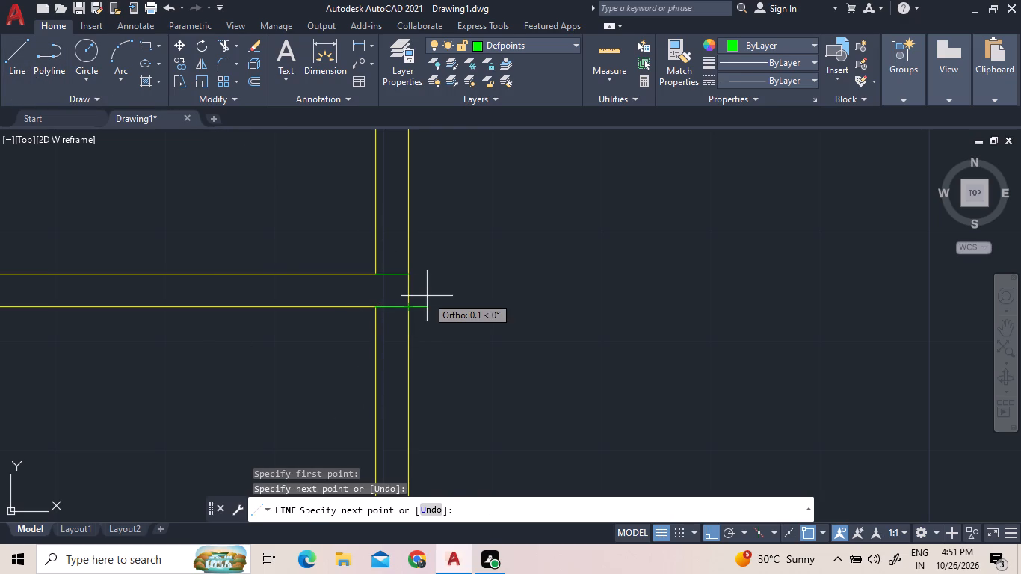
right_click(427, 296)
click(437, 302)
scroll(468, 292, down, 3)
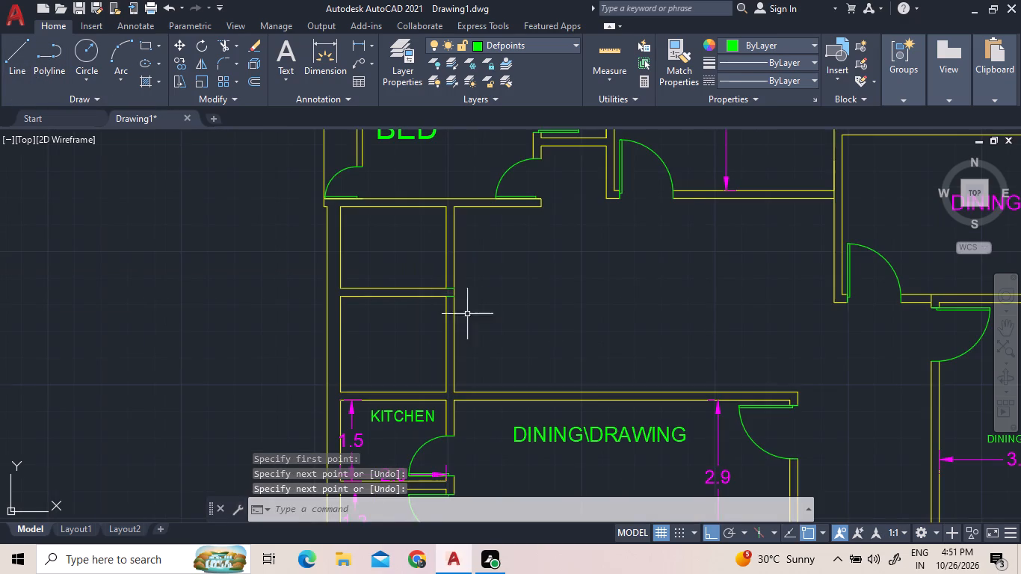
Insert the Door - Metric block from the tool palettes inside the upper small room.
right_click(502, 324)
click(542, 72)
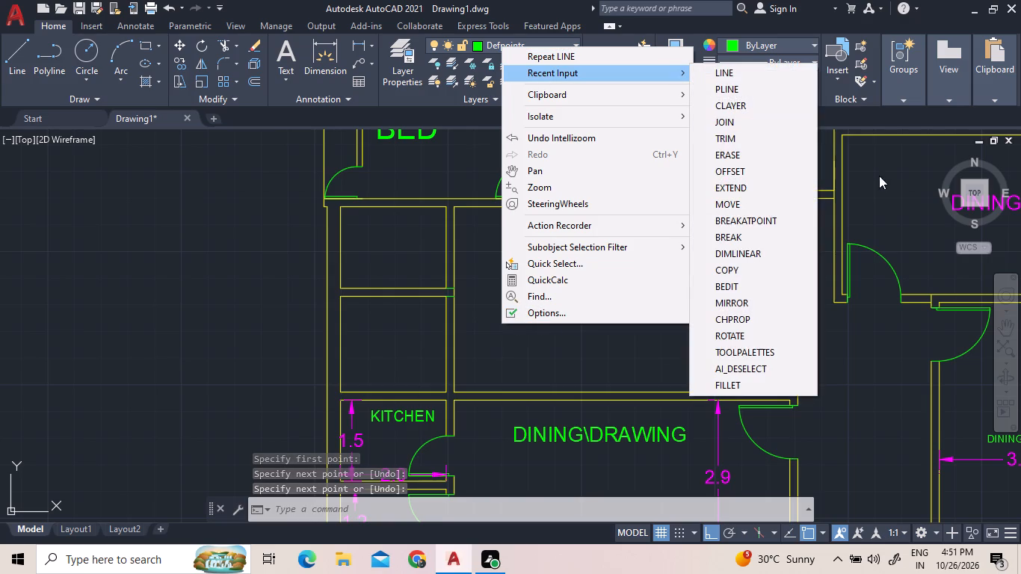
click(746, 351)
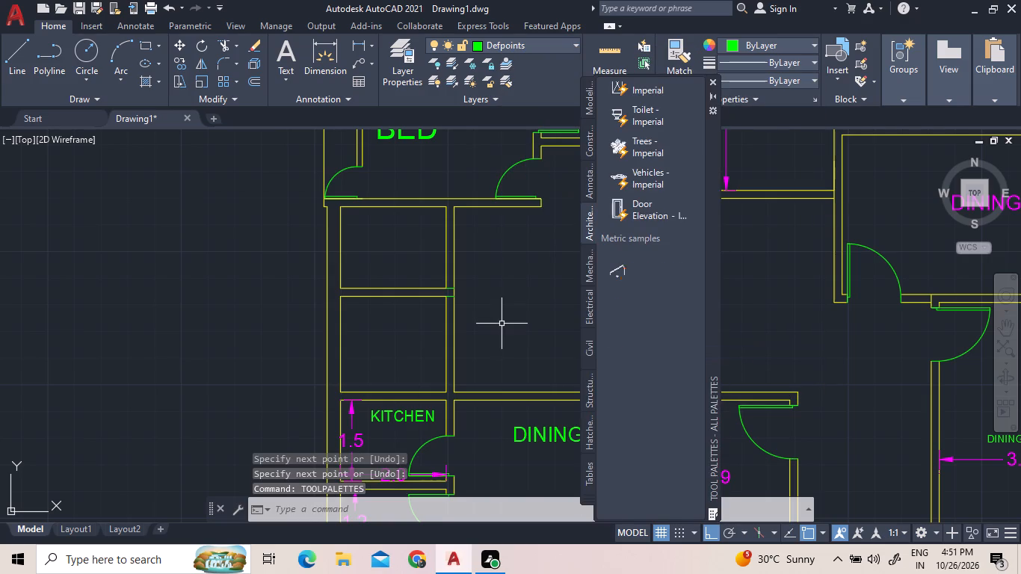
drag(668, 268, 514, 239)
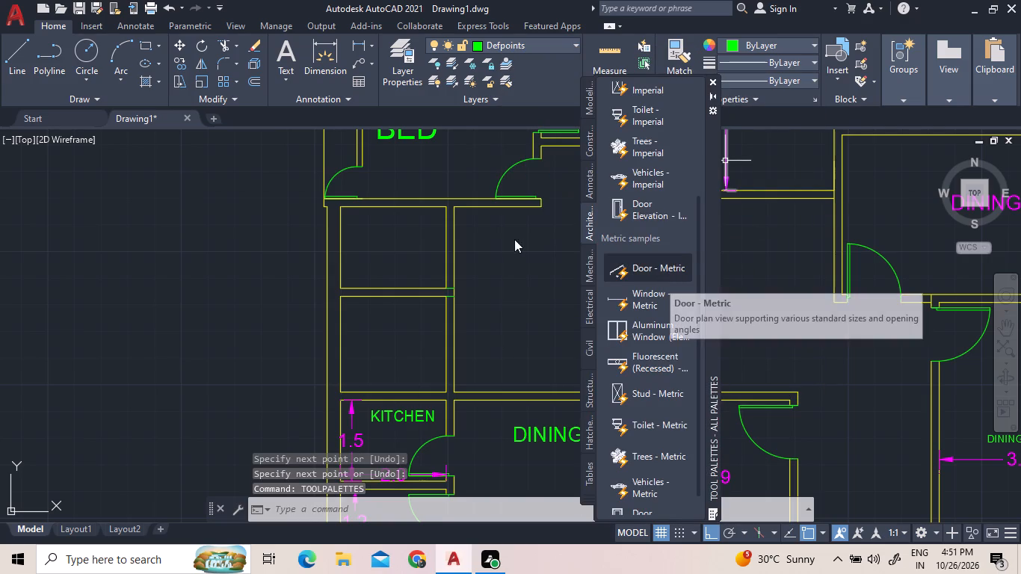
drag(514, 239, 403, 241)
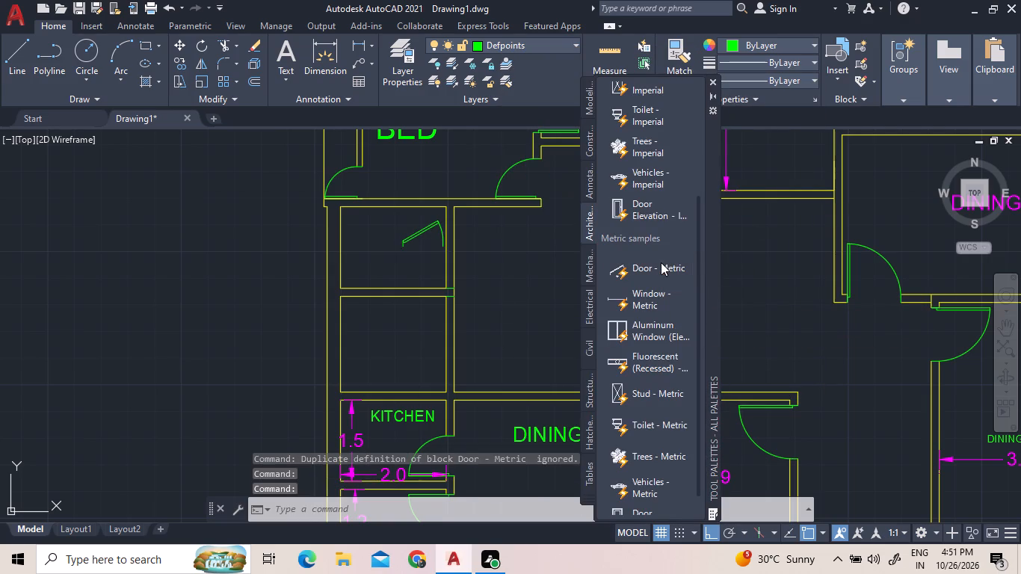
drag(661, 262, 489, 286)
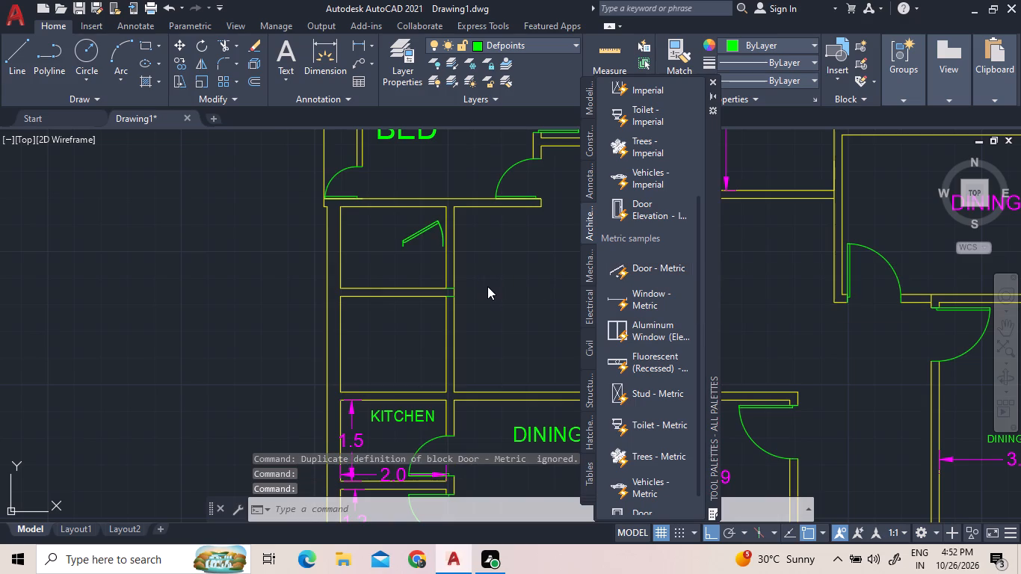
drag(653, 266, 641, 268)
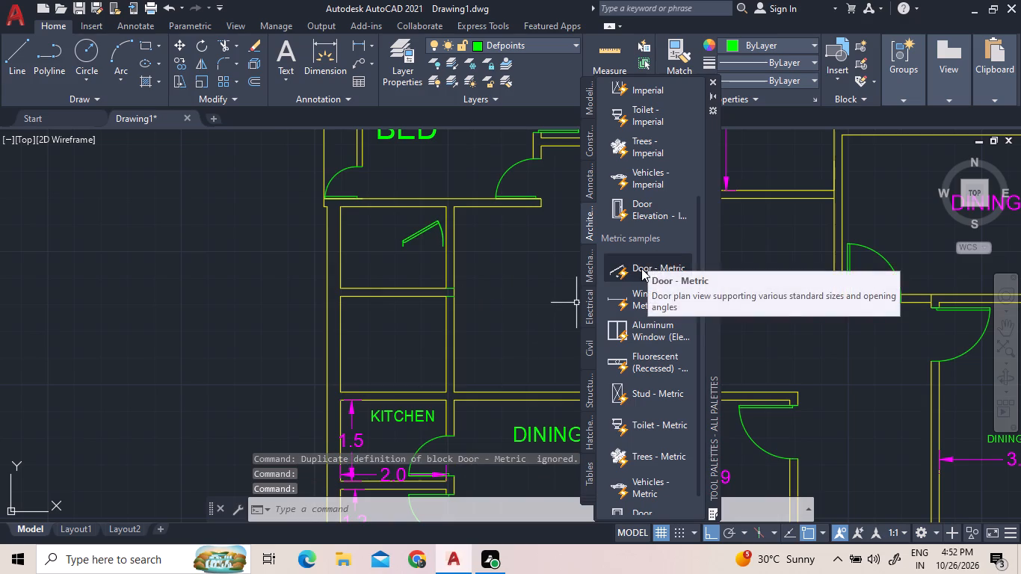
drag(641, 268, 474, 276)
click(713, 76)
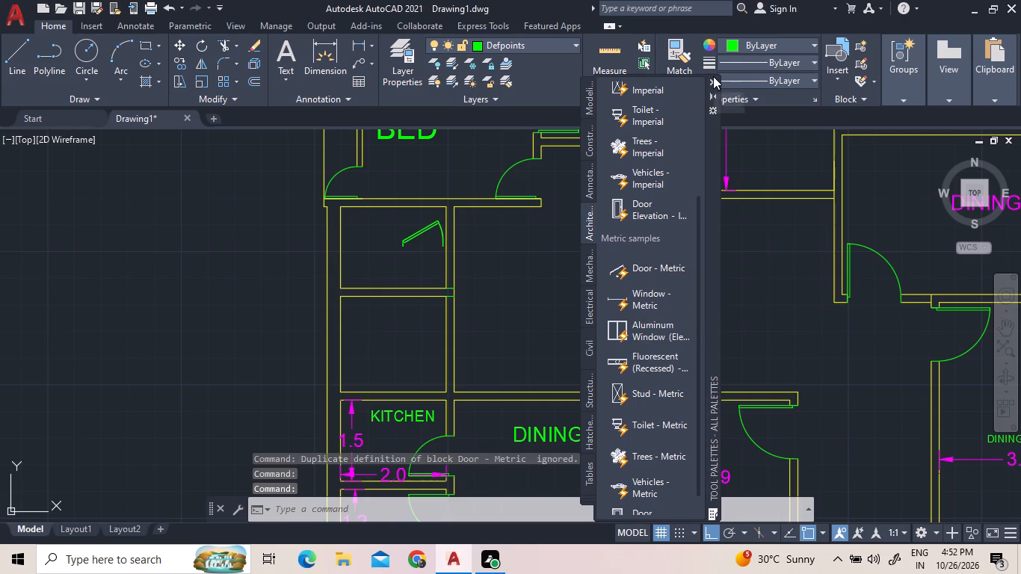
Select the inserted door in the upper small room and open its quick properties.
scroll(614, 368, down, 1)
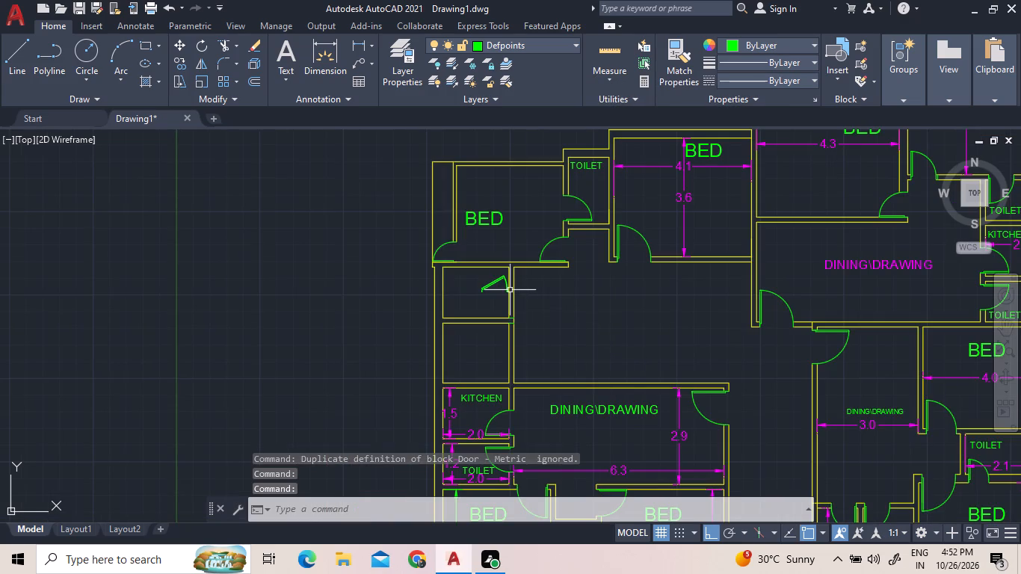
click(497, 288)
click(495, 282)
scroll(495, 282, up, 3)
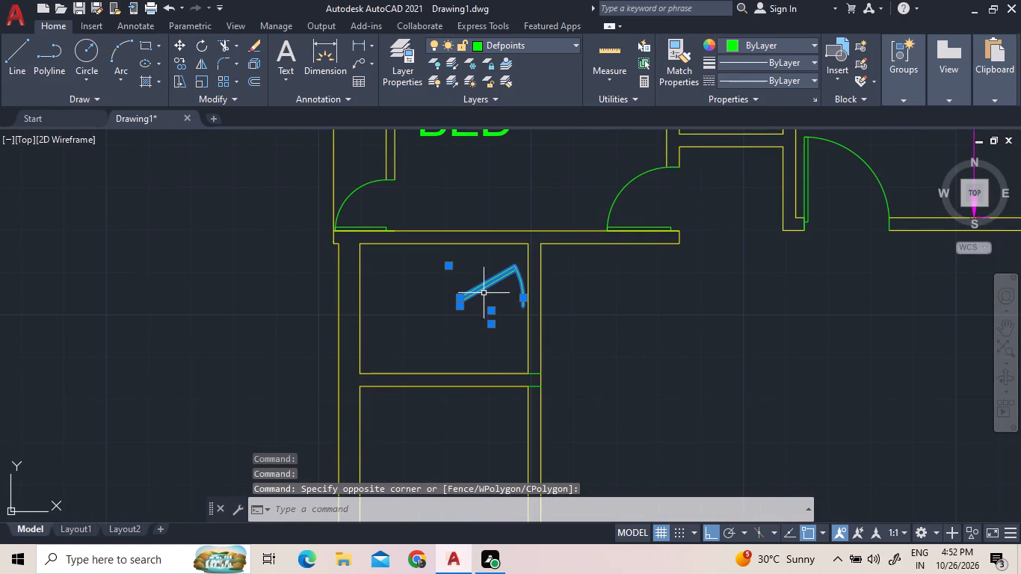
triple_click(484, 288)
key(Escape)
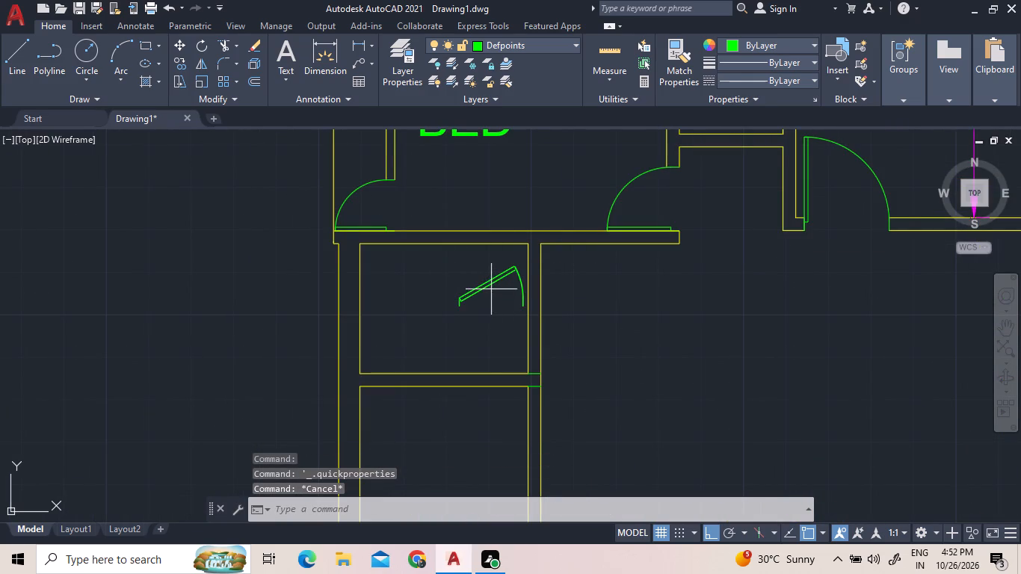
click(491, 289)
click(479, 280)
click(451, 268)
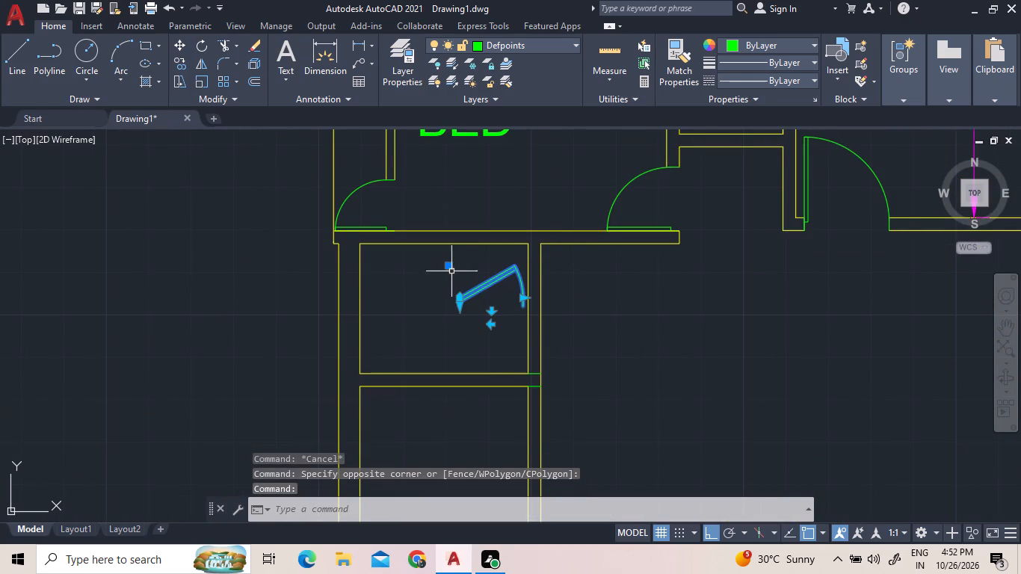
scroll(471, 291, up, 3)
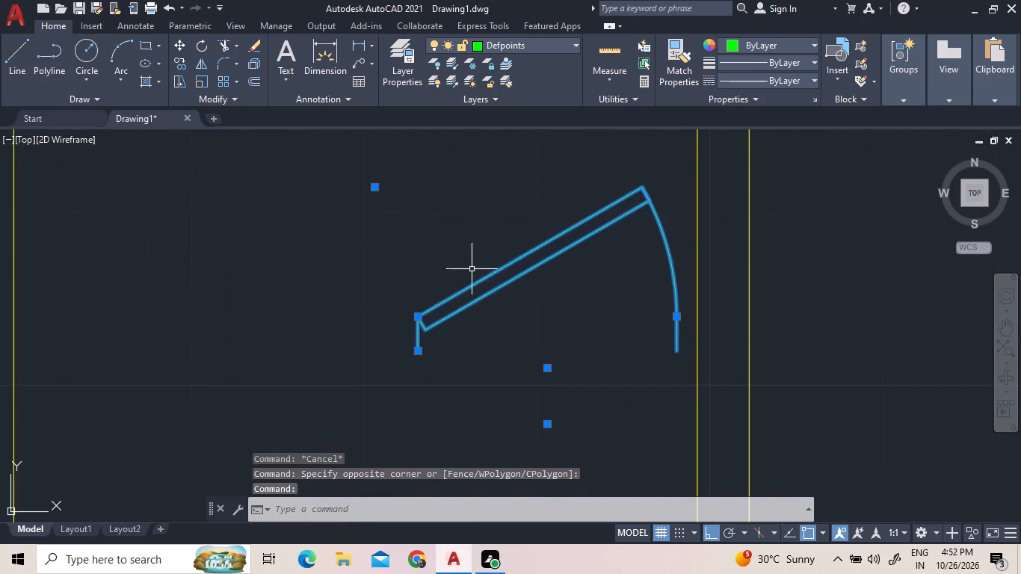
key(Escape)
drag(561, 313, 528, 300)
click(422, 236)
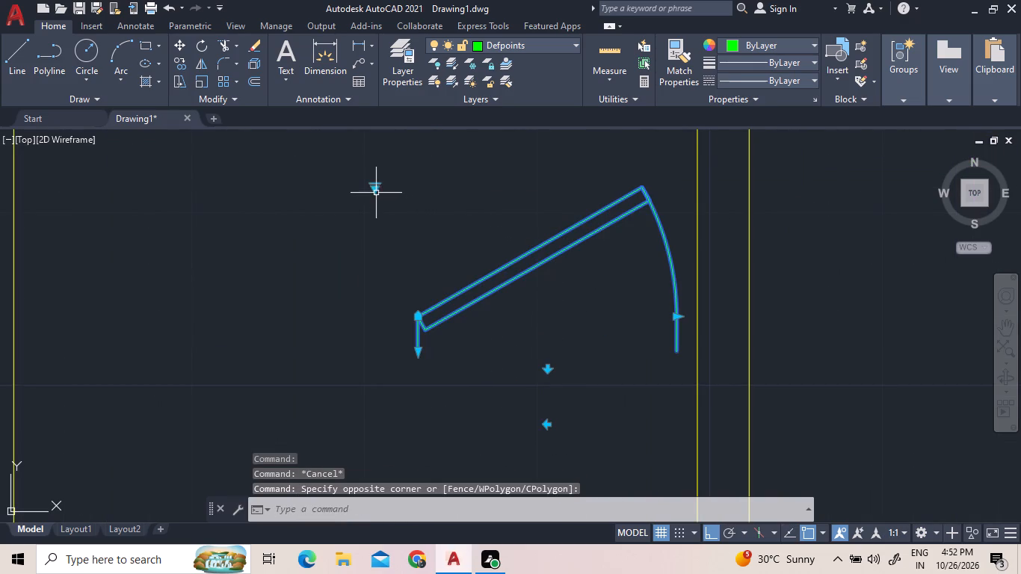
click(375, 192)
click(371, 190)
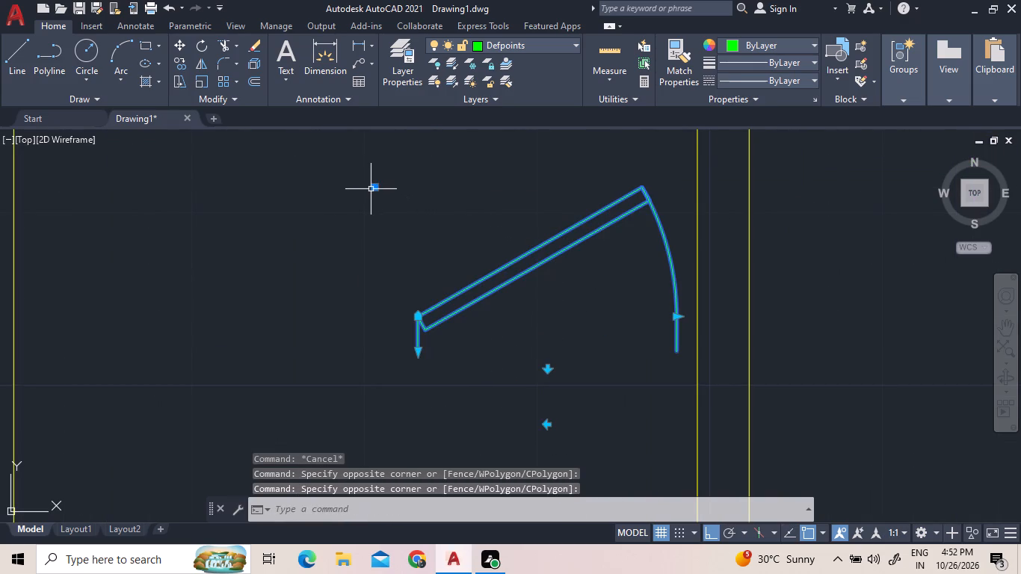
right_click(374, 185)
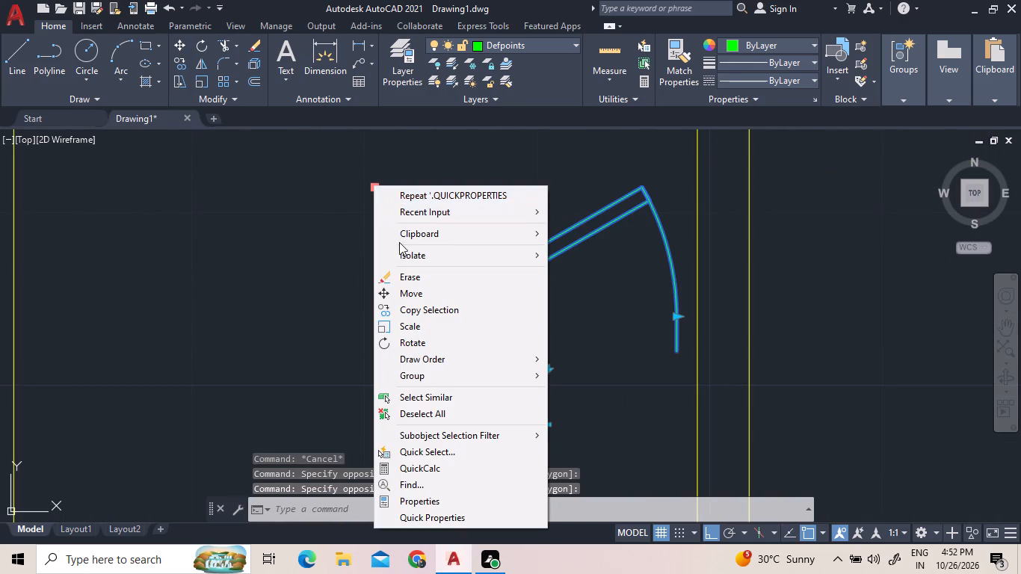
click(416, 197)
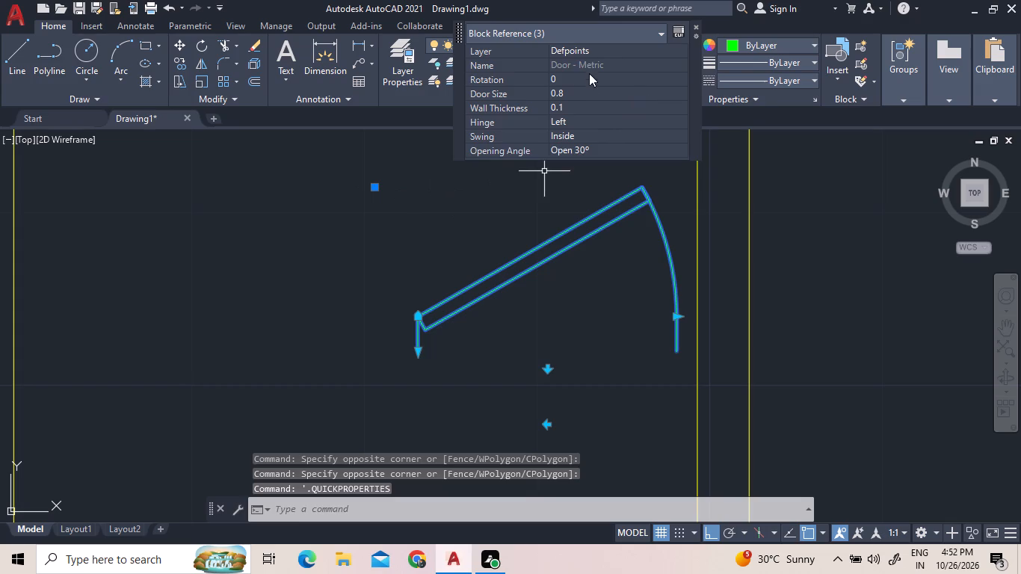
key(Escape)
Insert another Door - Metric block from the tool palettes, up and to the west of the existing door.
click(622, 226)
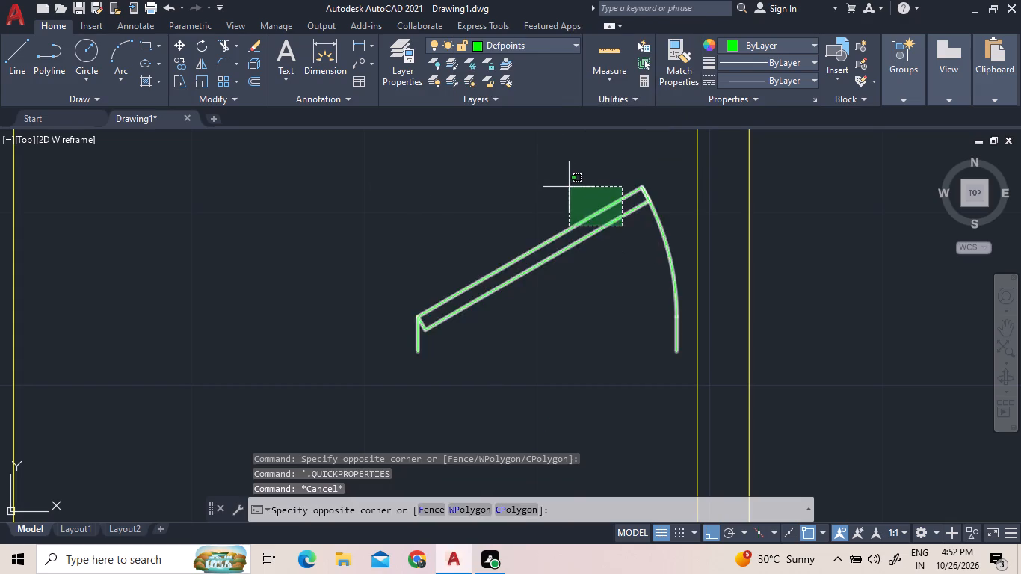
click(569, 187)
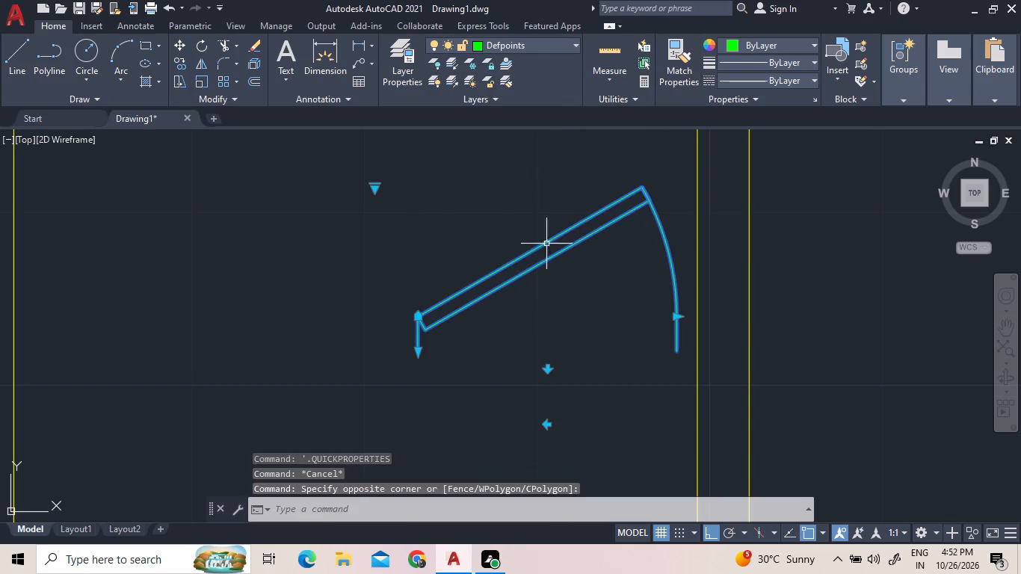
right_click(374, 185)
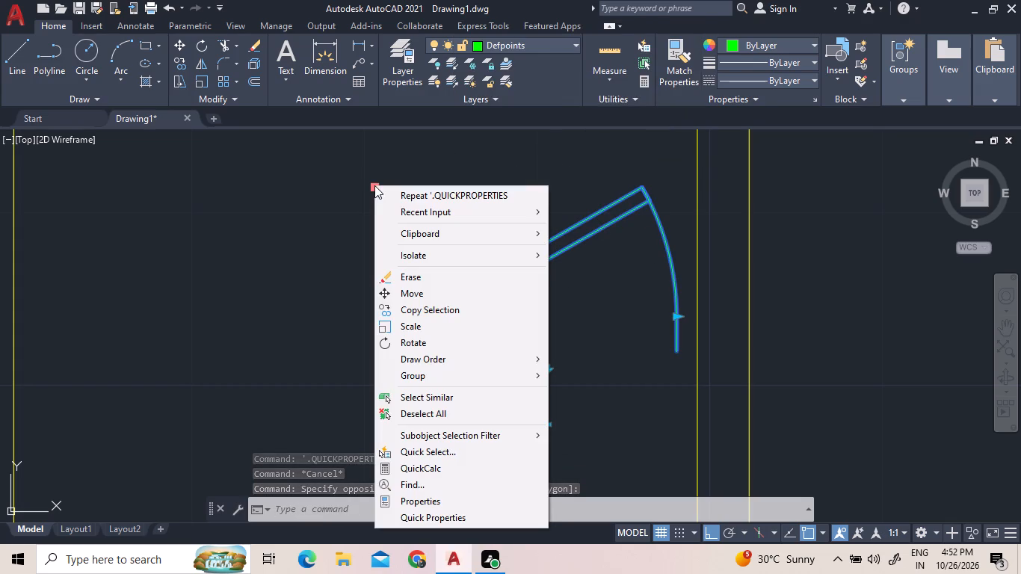
click(404, 213)
click(607, 224)
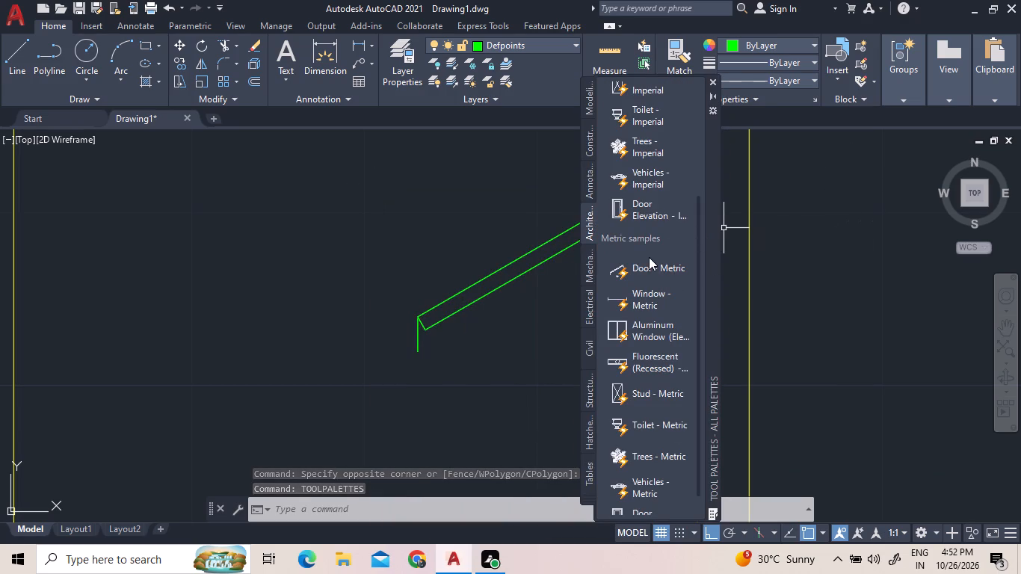
drag(650, 265, 316, 235)
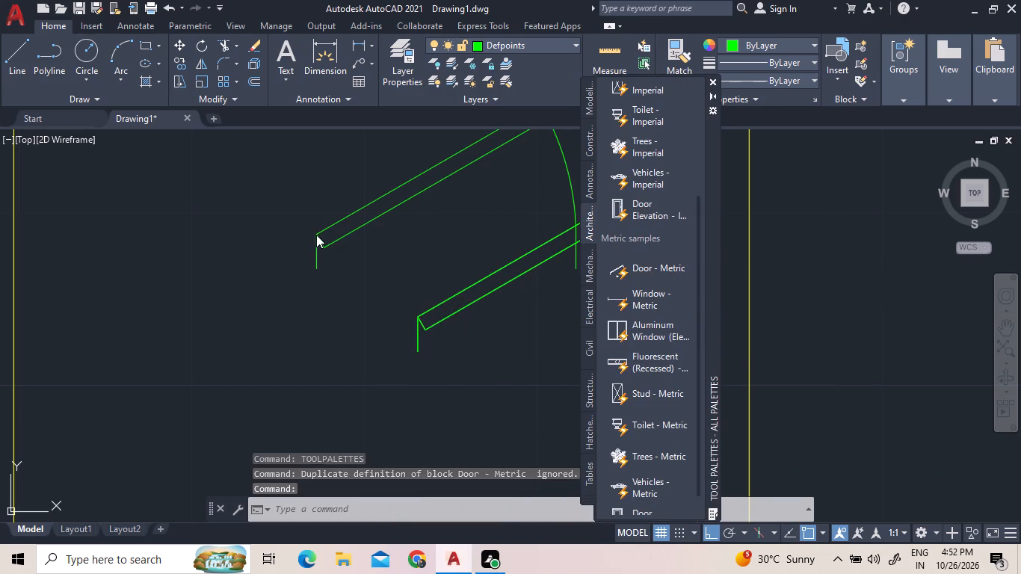
click(714, 76)
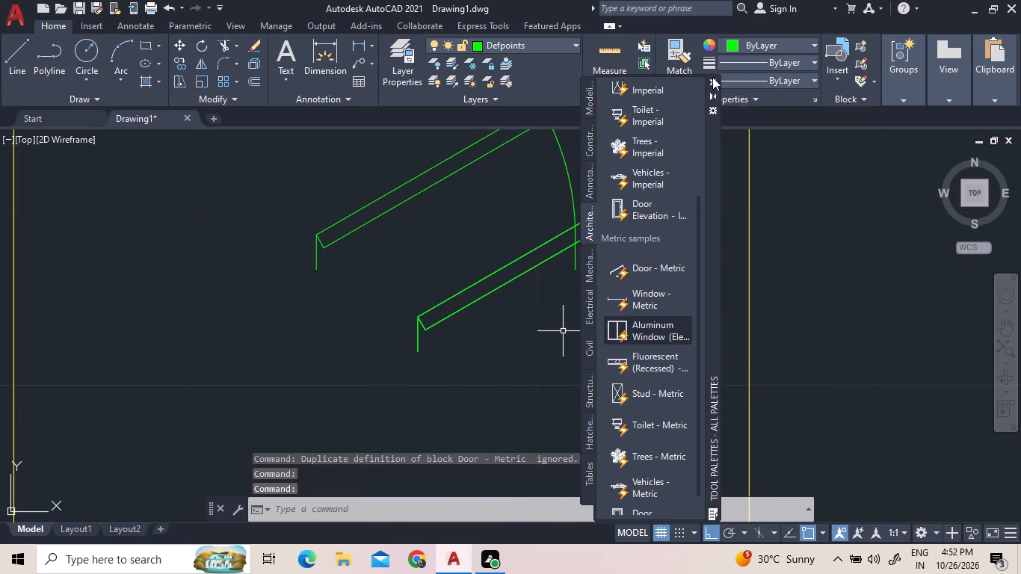
Shorten the opening width of the lower door in the upper small room by about a fifth.
click(481, 291)
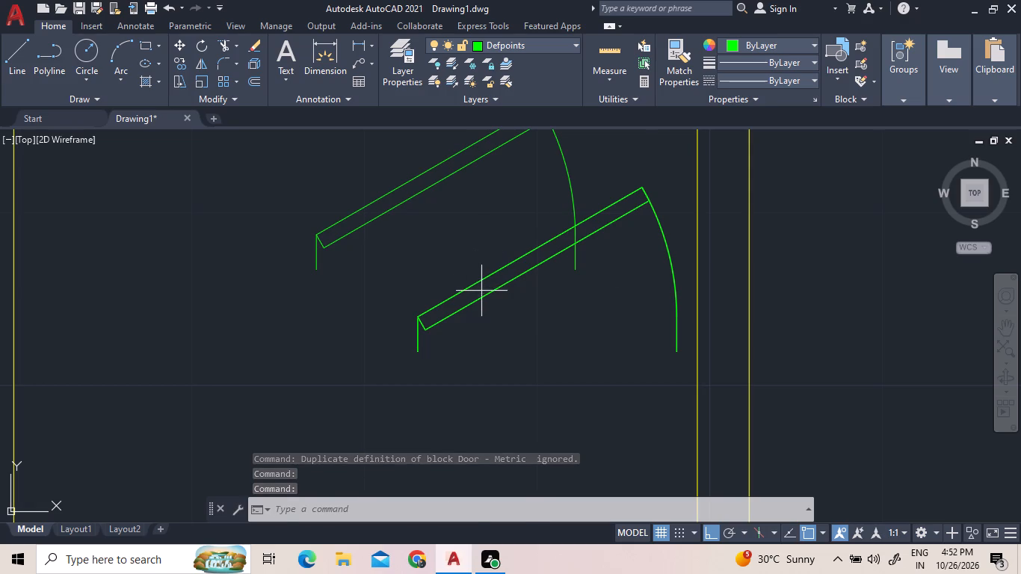
click(454, 266)
click(378, 188)
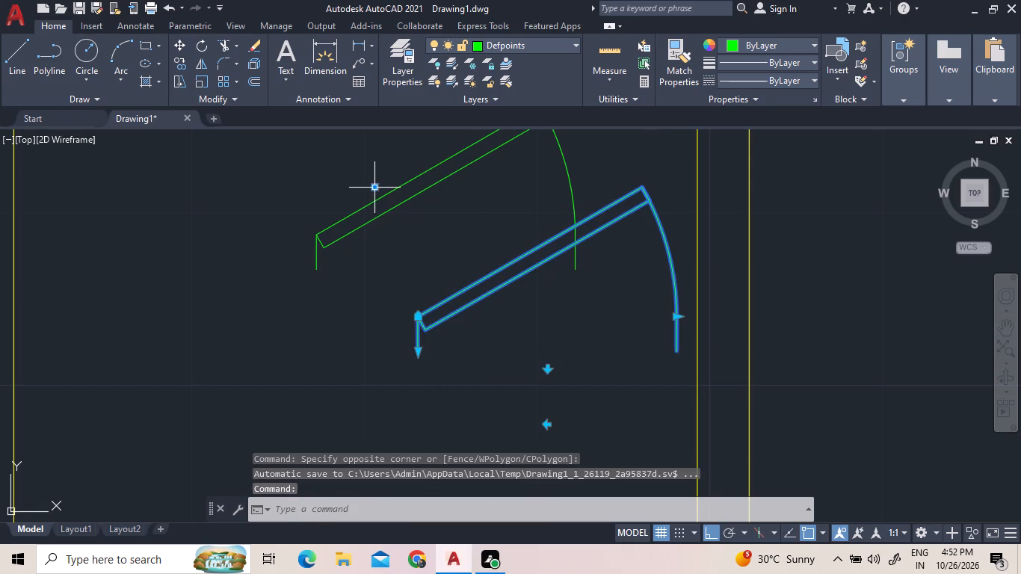
click(666, 313)
click(670, 315)
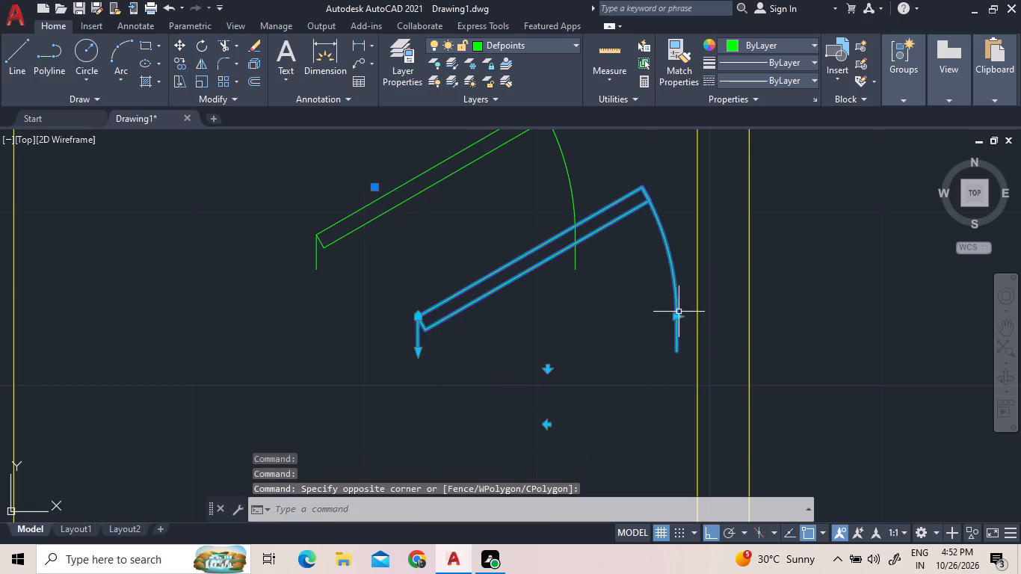
click(678, 316)
click(589, 312)
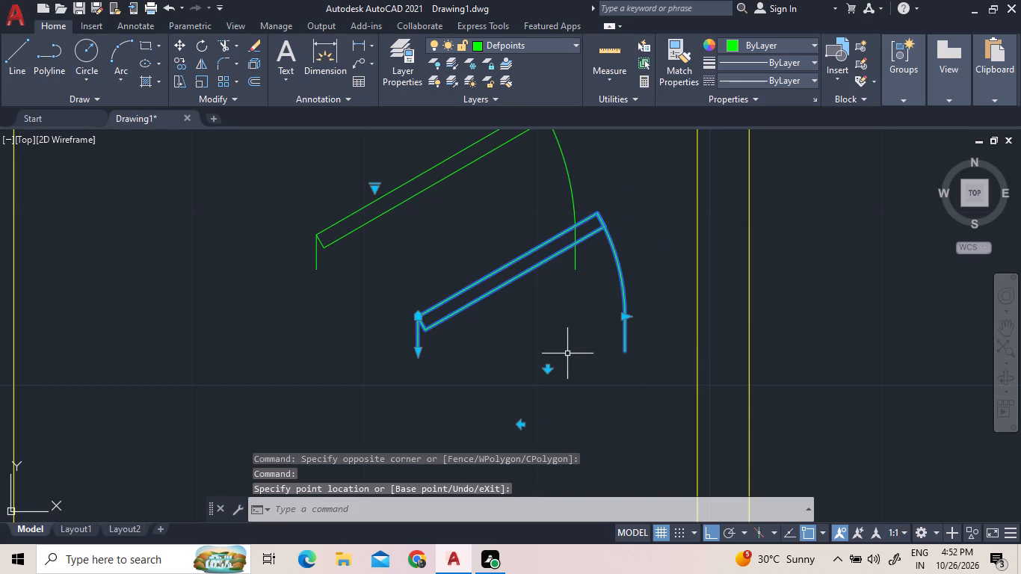
Rotate the shortened door 90° counterclockwise about the outer end of its west jamb.
click(553, 365)
click(490, 391)
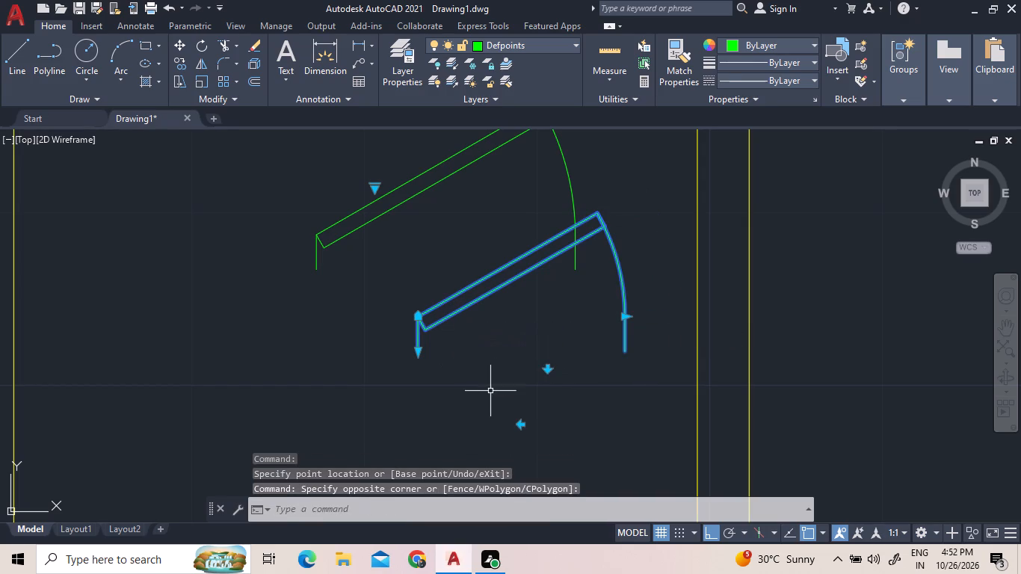
right_click(438, 355)
click(481, 164)
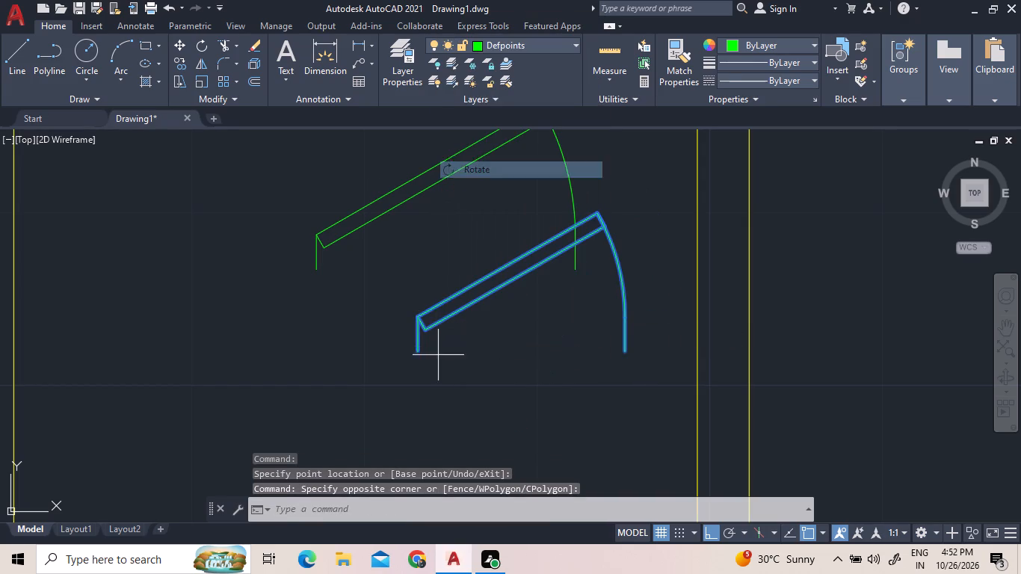
click(416, 353)
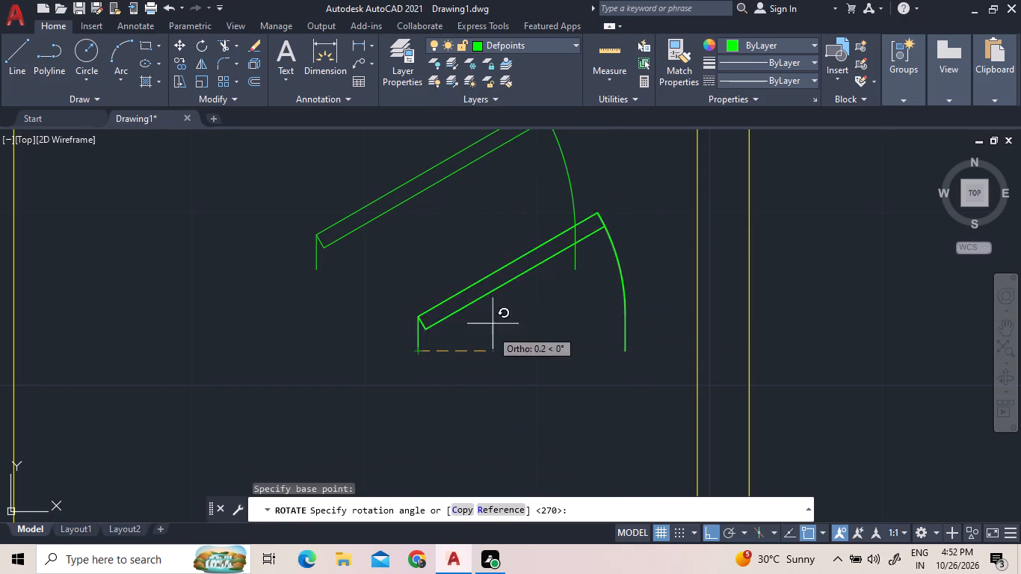
click(372, 247)
Set the rotated door's leaf to fully open at 90°.
click(359, 285)
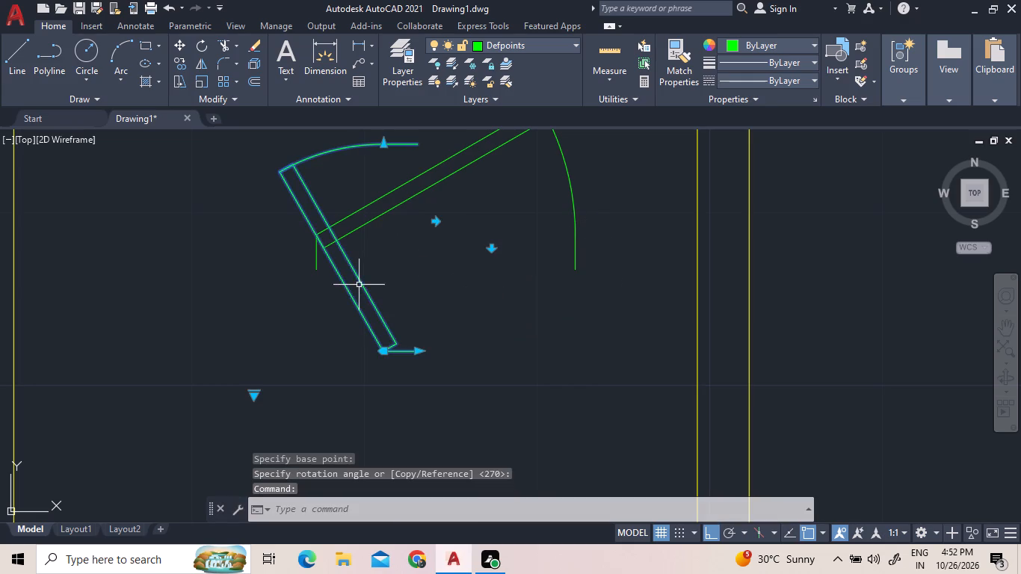
click(252, 396)
click(254, 452)
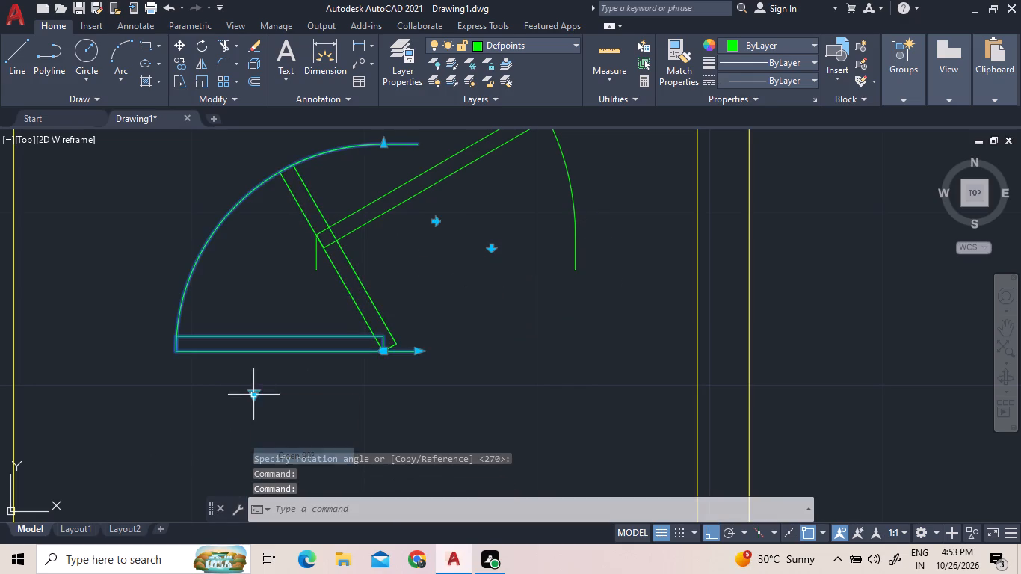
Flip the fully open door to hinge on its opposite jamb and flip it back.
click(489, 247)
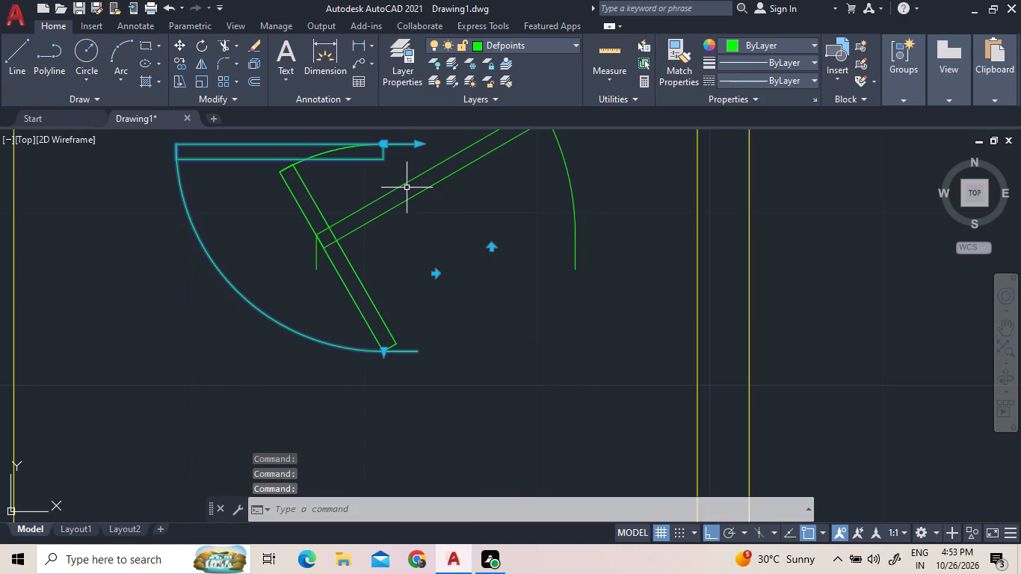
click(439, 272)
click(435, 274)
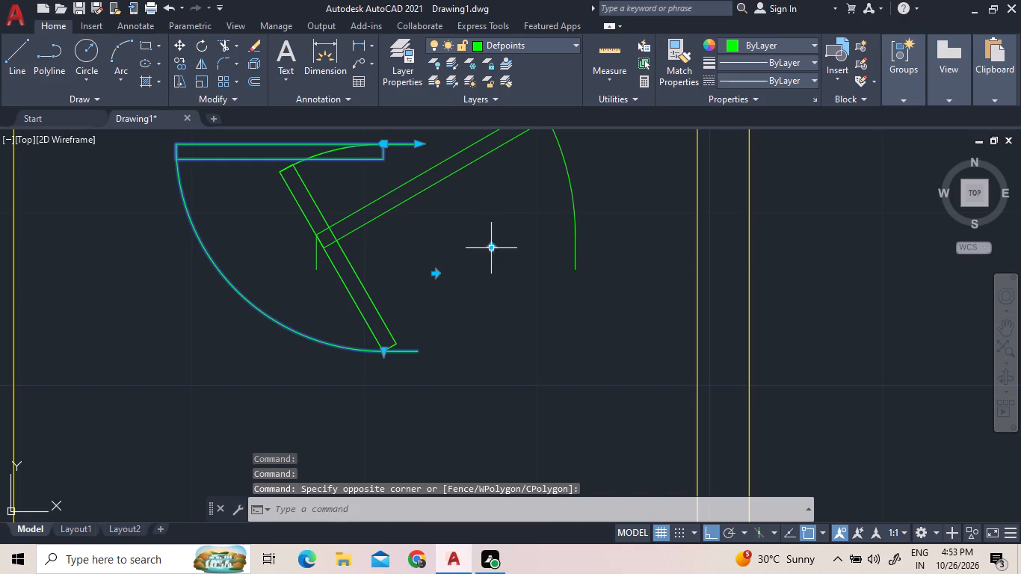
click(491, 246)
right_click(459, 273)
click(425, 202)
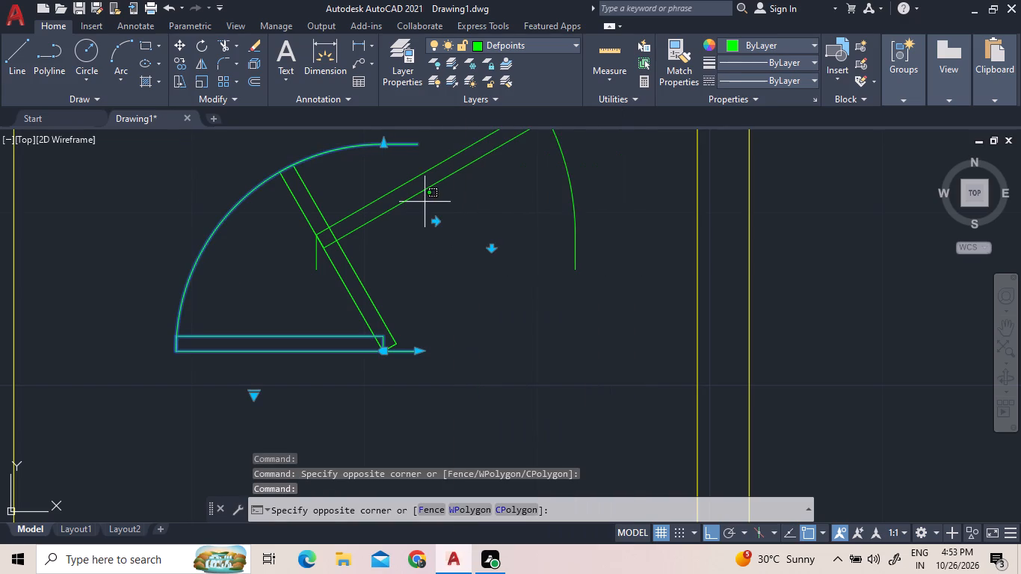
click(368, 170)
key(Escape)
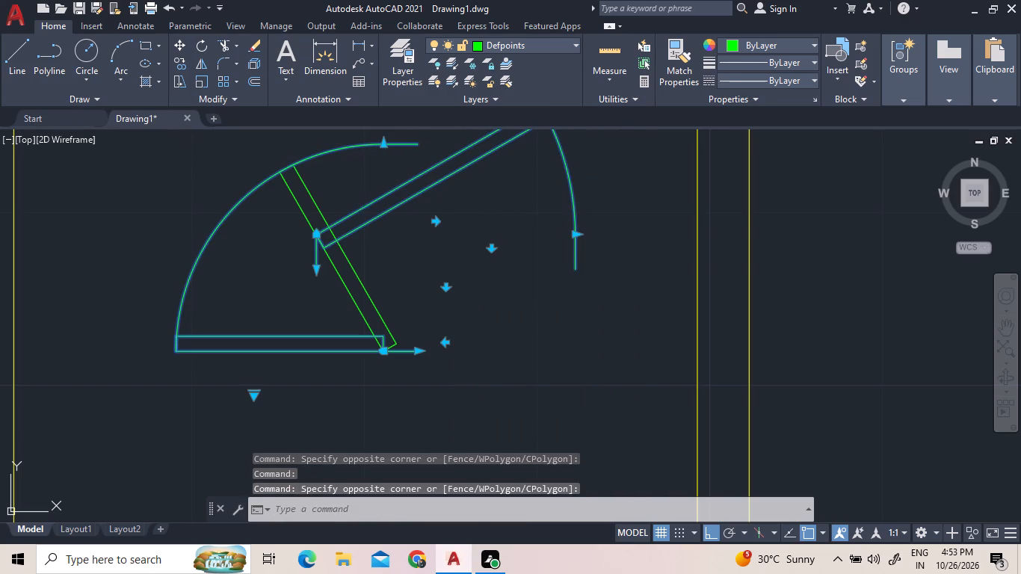
Move the unrotated spare door east, clear of the fully open door.
drag(437, 263, 425, 225)
click(389, 173)
right_click(391, 186)
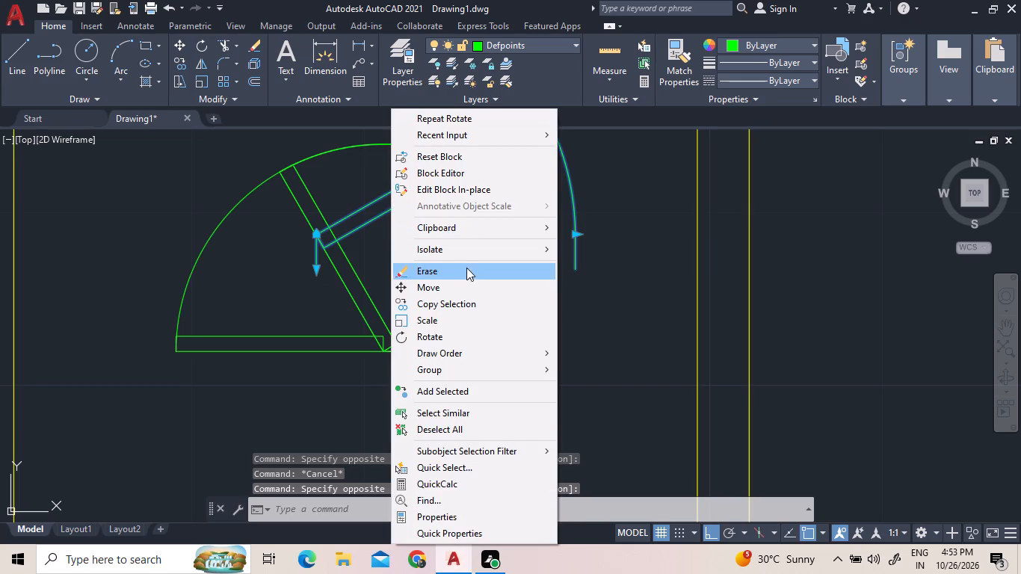
double_click(468, 283)
click(667, 294)
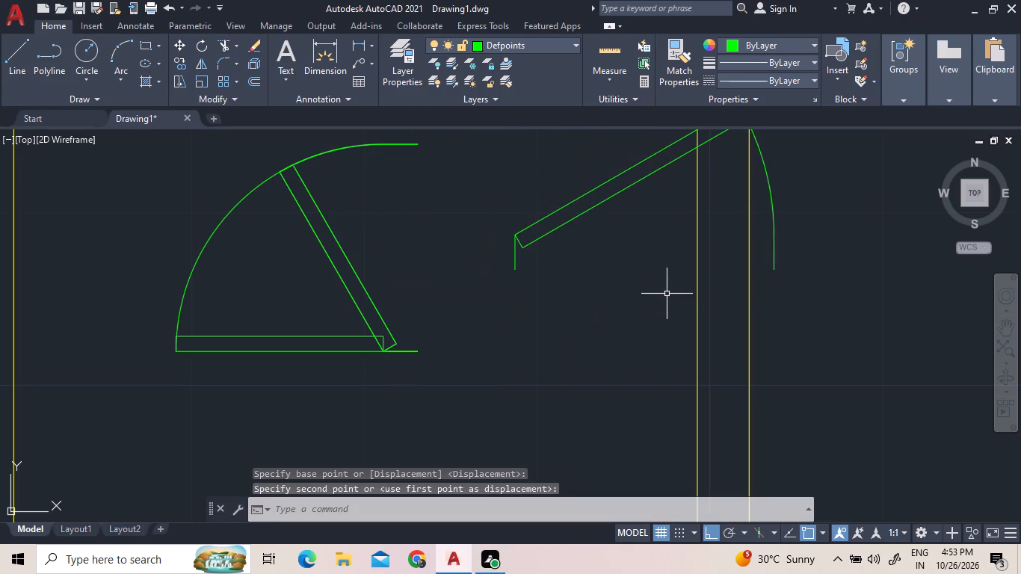
key(Escape)
Delete the partly open door copies overlapping the fully open door.
click(354, 279)
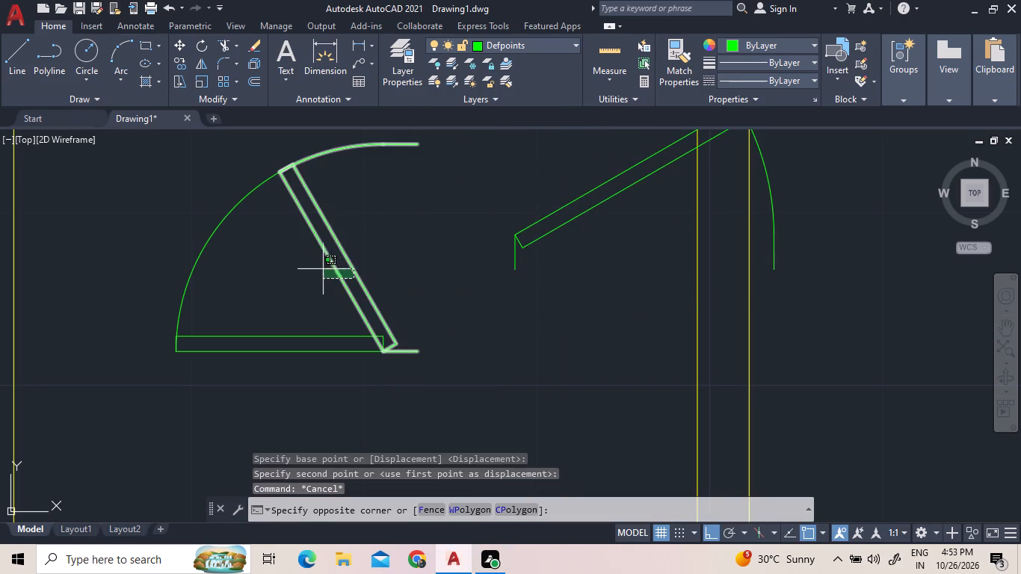
click(318, 269)
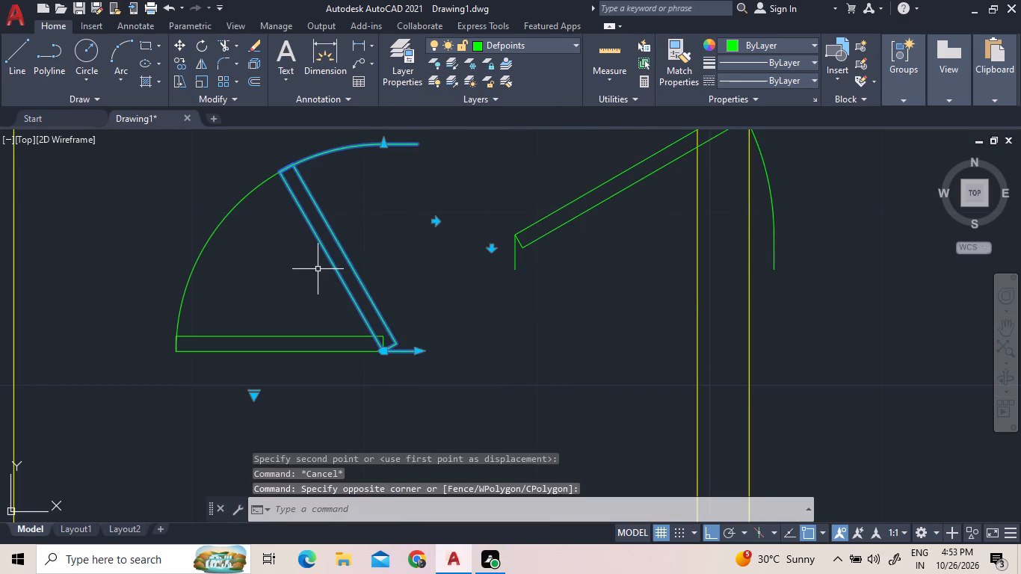
key(Delete)
Move the fully open door by its lower jamb end to where the middle partition's upper face meets the vertical partition's east face.
click(397, 336)
click(311, 336)
right_click(311, 336)
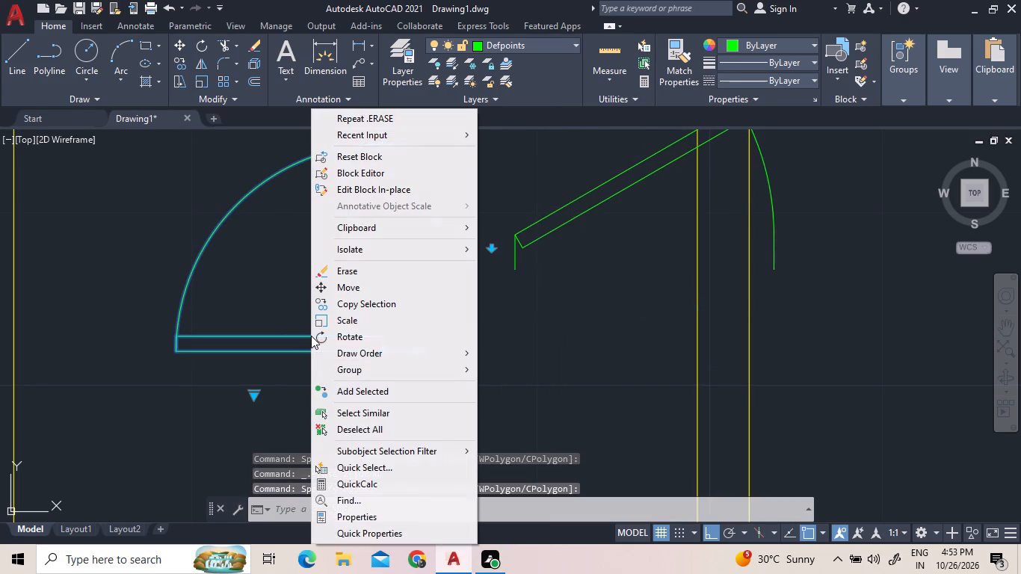
click(232, 234)
click(385, 172)
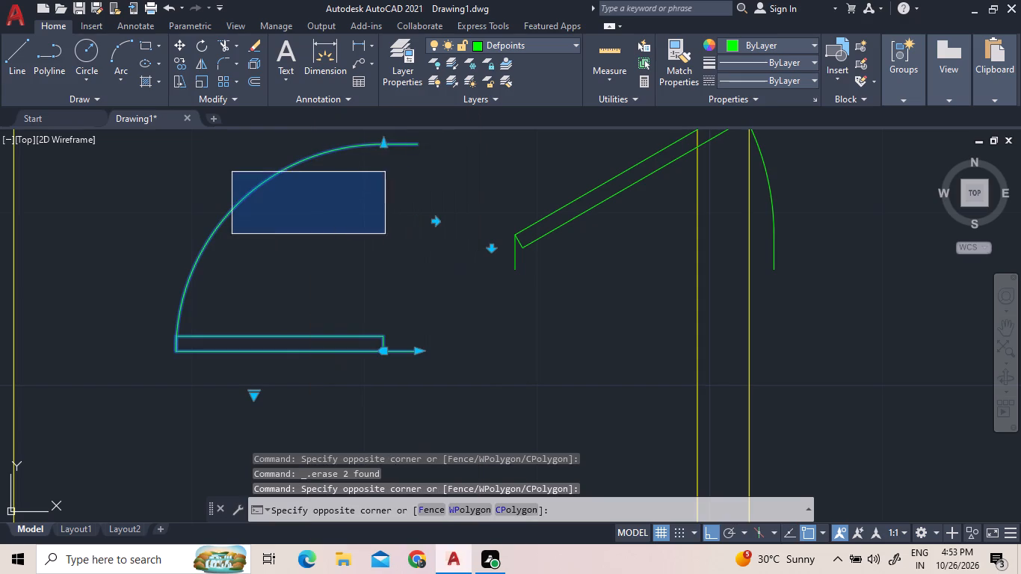
click(384, 143)
click(385, 176)
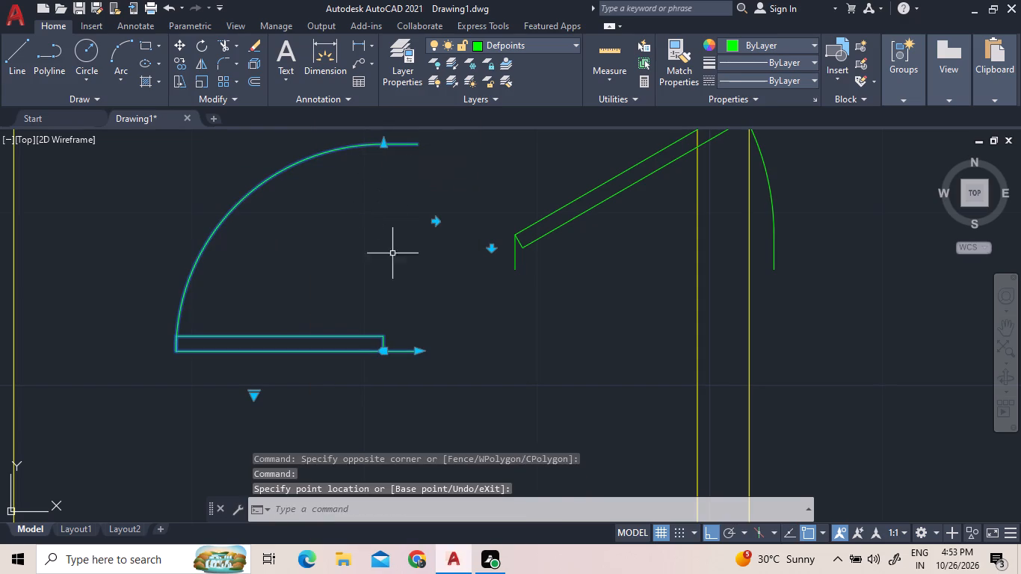
right_click(395, 369)
click(422, 282)
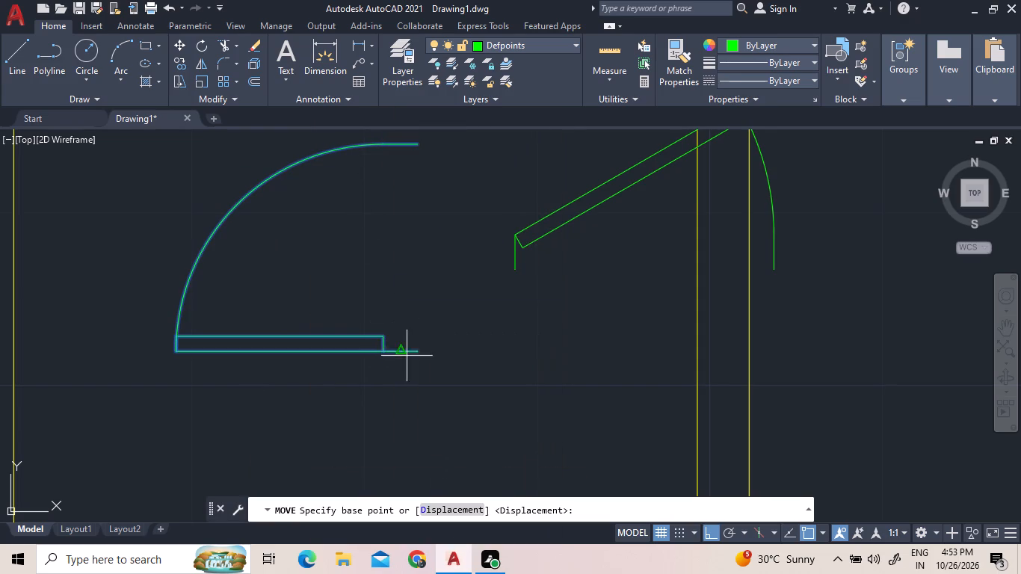
click(419, 351)
scroll(504, 232, down, 4)
scroll(518, 282, up, 4)
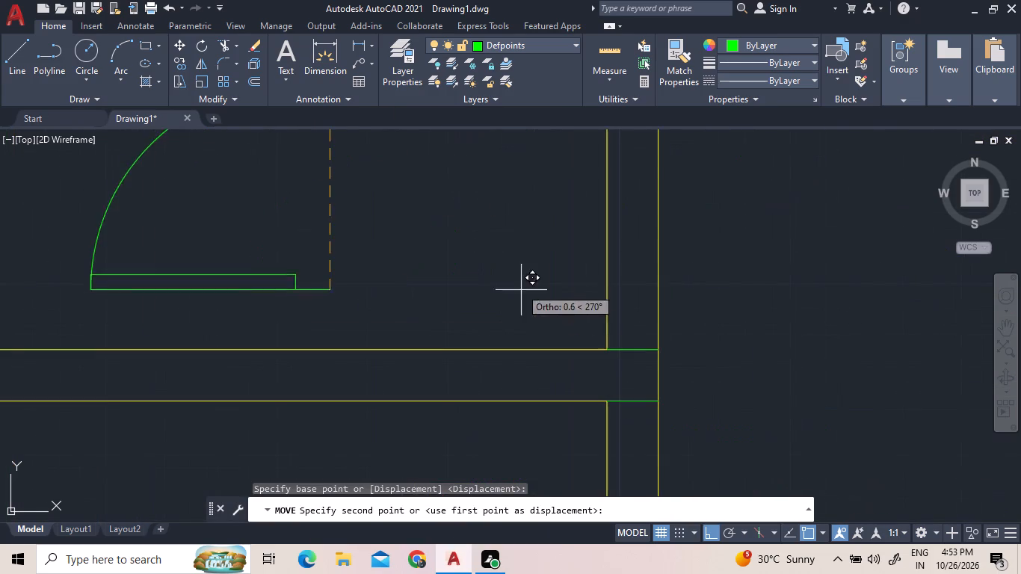
click(657, 349)
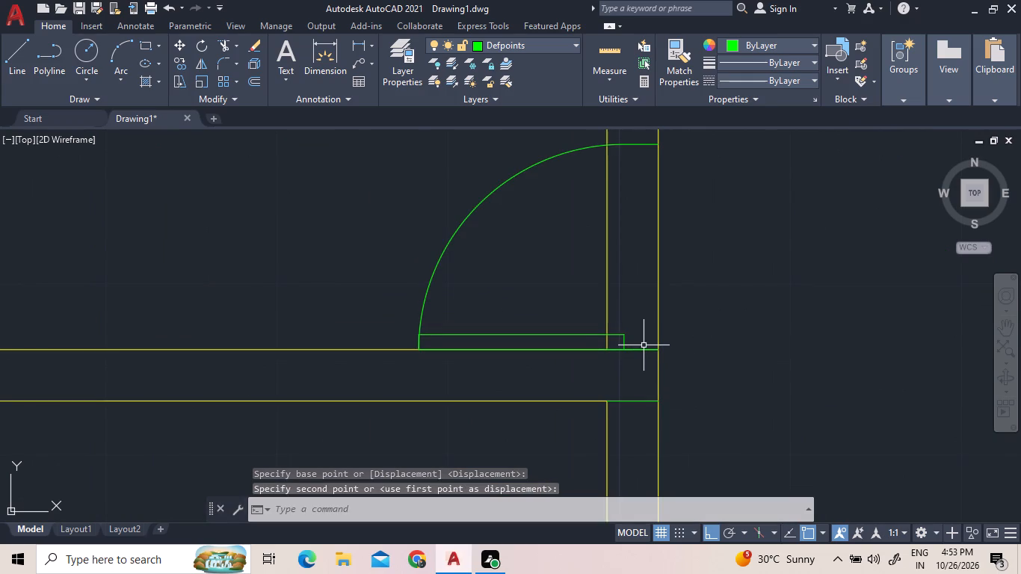
Mirror the placed door about the middle horizontal partition's upper face, keeping the original.
scroll(640, 318, down, 2)
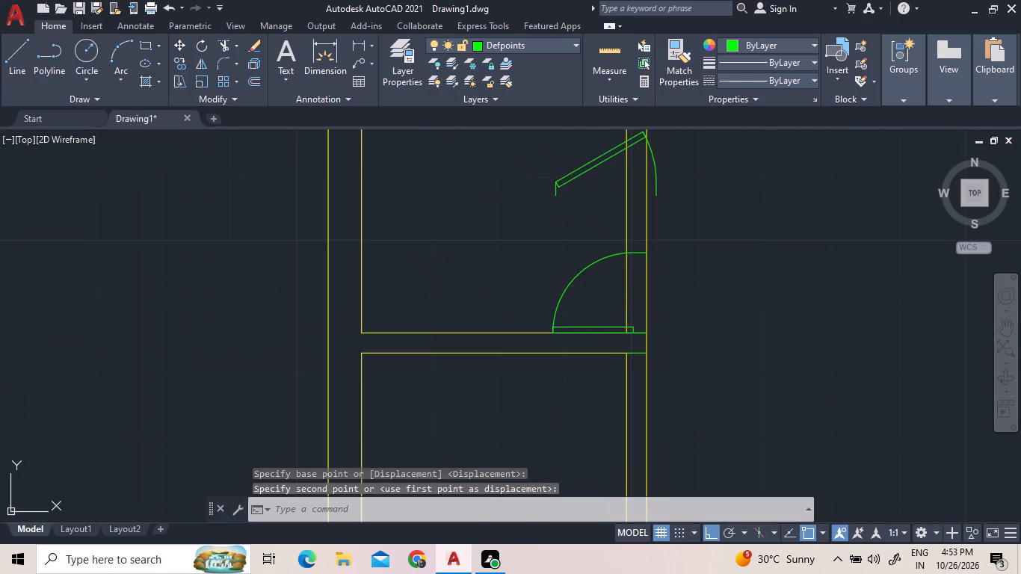
click(576, 286)
click(538, 263)
right_click(538, 263)
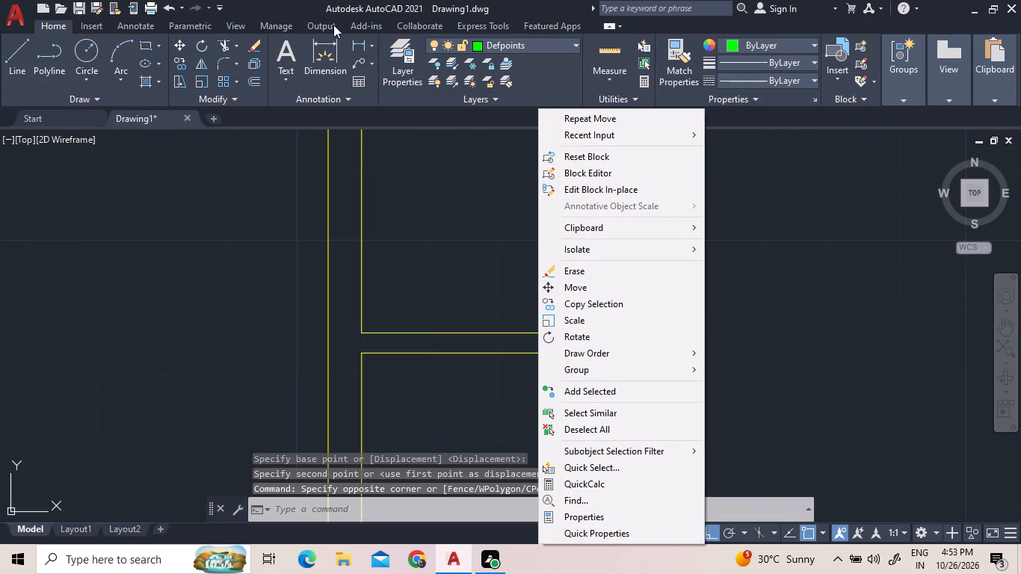
click(200, 64)
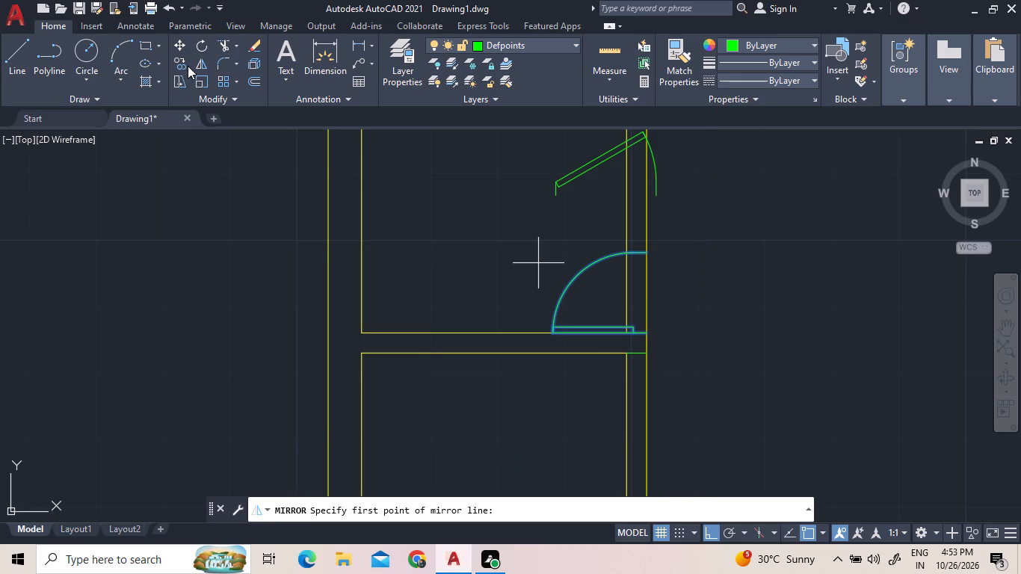
click(649, 333)
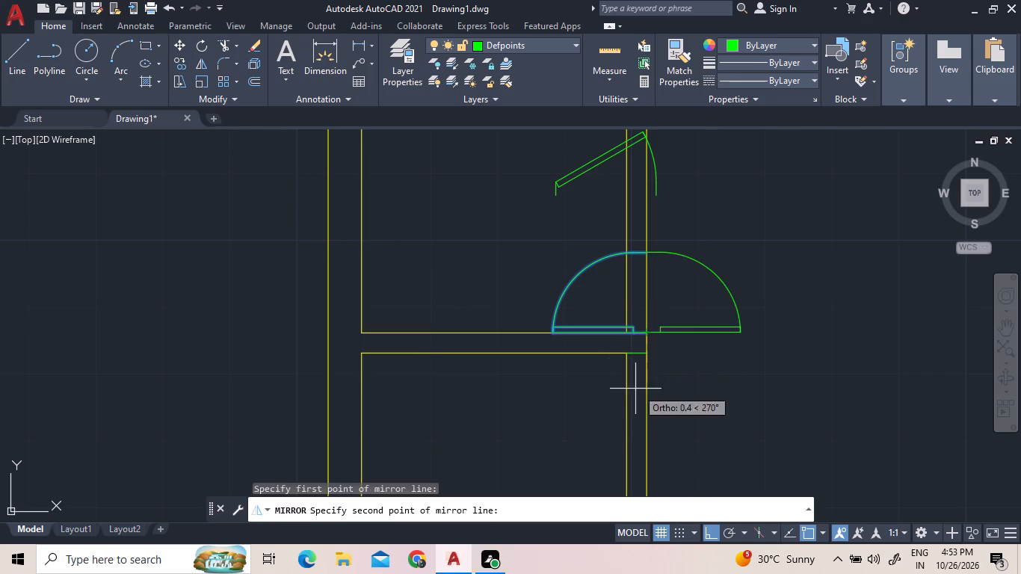
scroll(626, 327, up, 4)
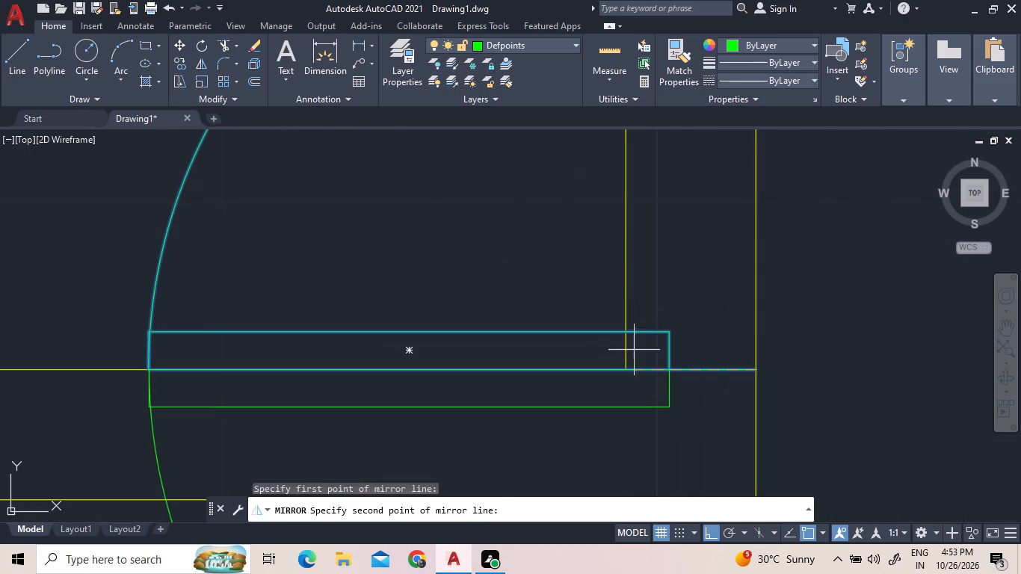
click(621, 370)
right_click(617, 231)
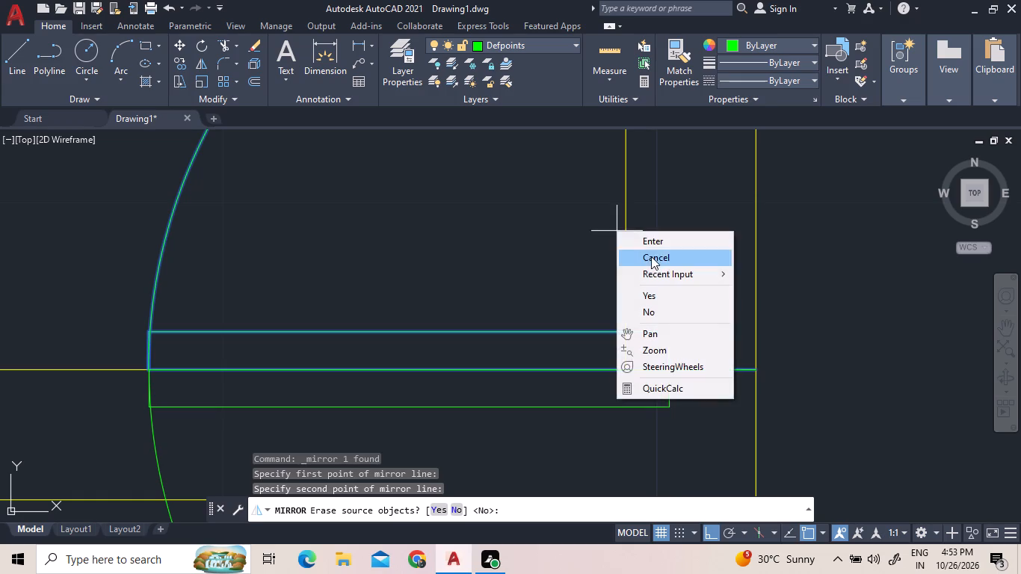
click(656, 243)
Move the mirrored door down to where the middle partition's lower face meets the vertical partition's east face.
scroll(676, 311, down, 1)
click(667, 368)
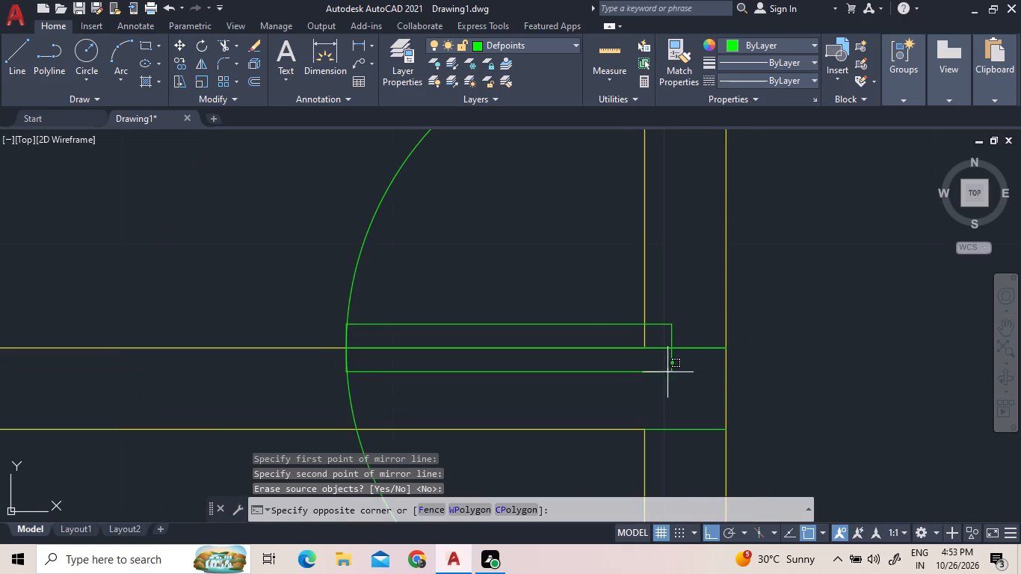
click(611, 374)
right_click(676, 309)
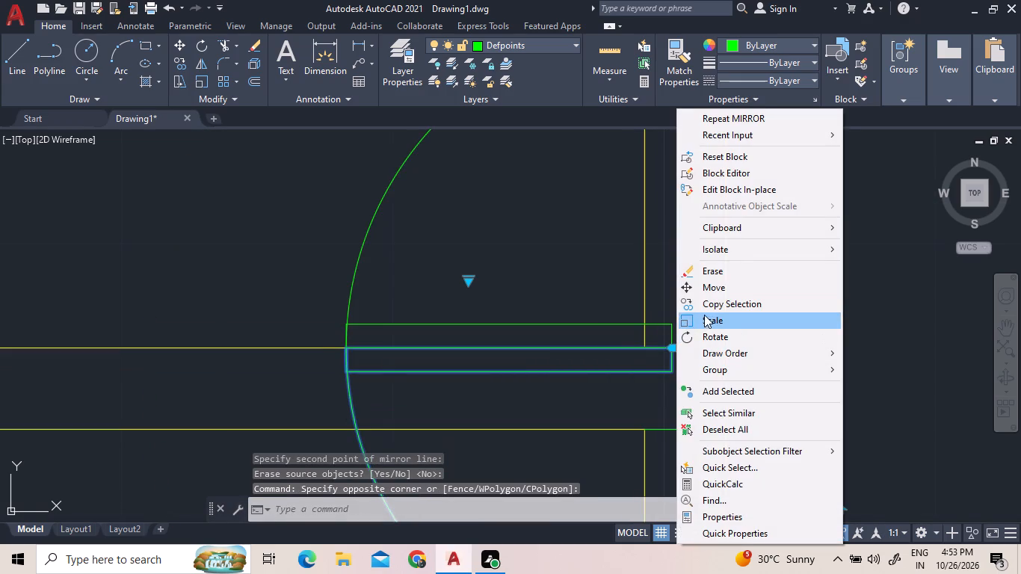
click(701, 293)
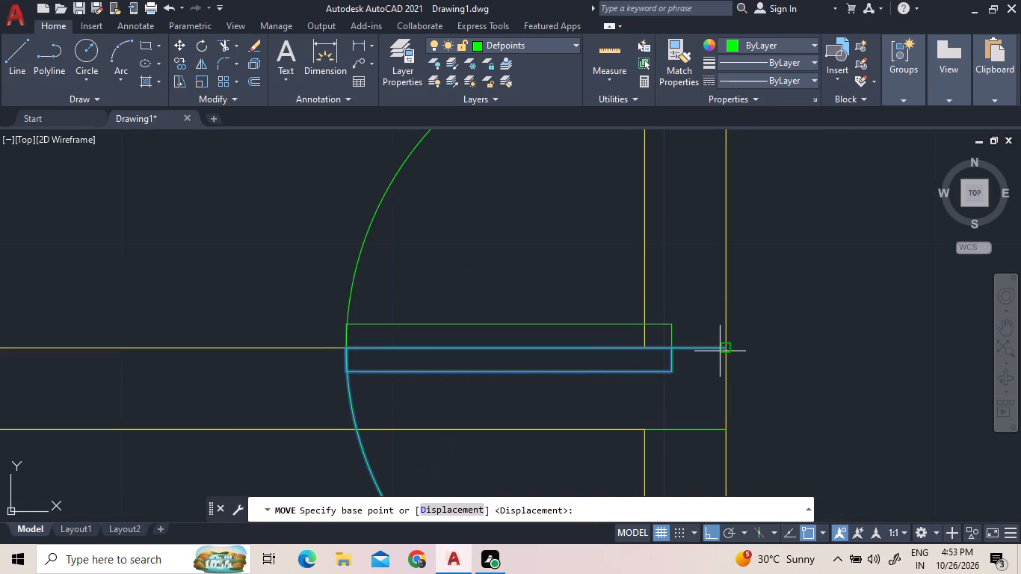
drag(724, 348, 723, 357)
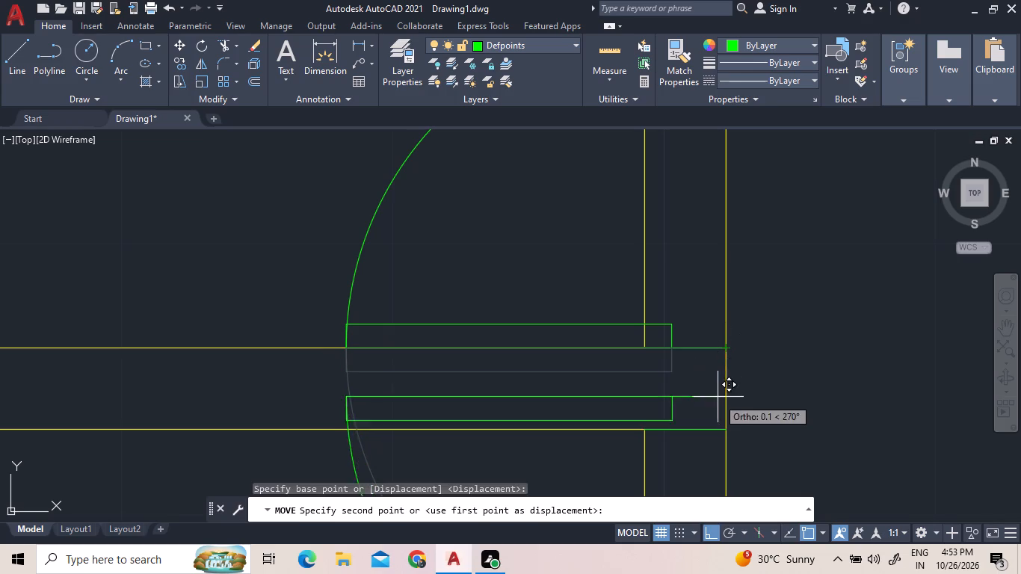
scroll(716, 439, up, 2)
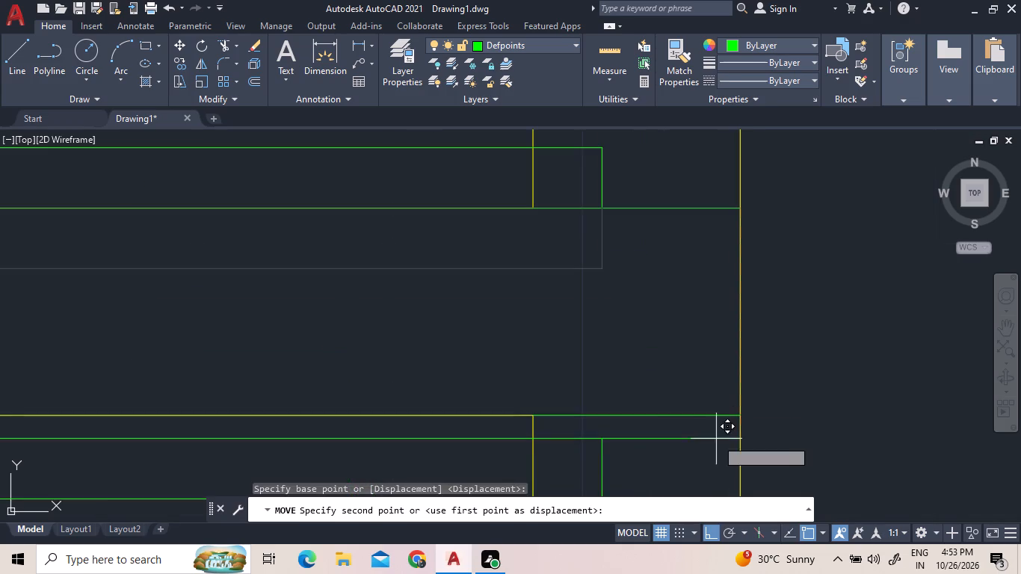
click(737, 412)
scroll(738, 351, down, 3)
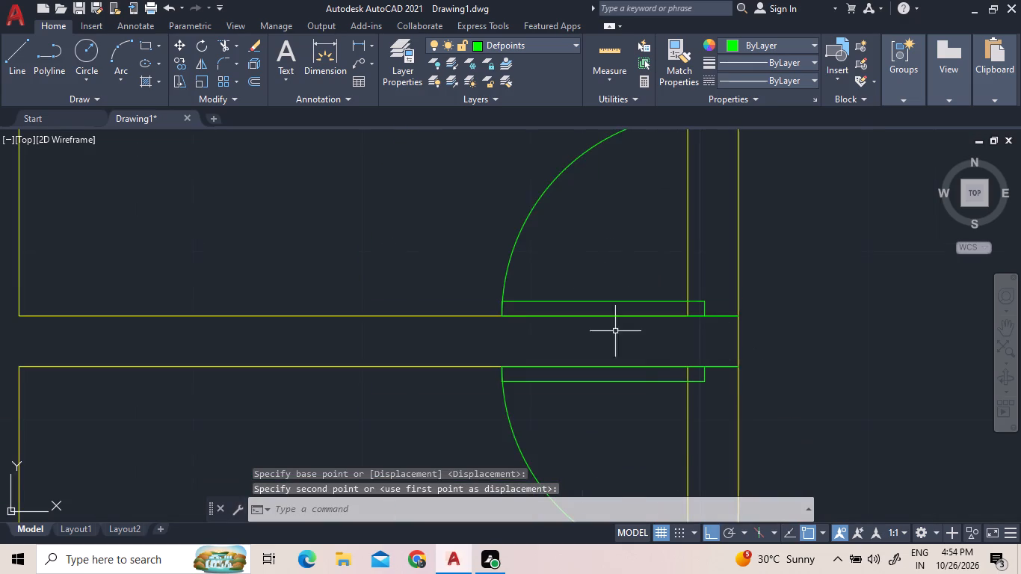
Delete the leftover partly open door in the upper small room below the westernmost bedroom.
scroll(683, 427, down, 3)
click(668, 285)
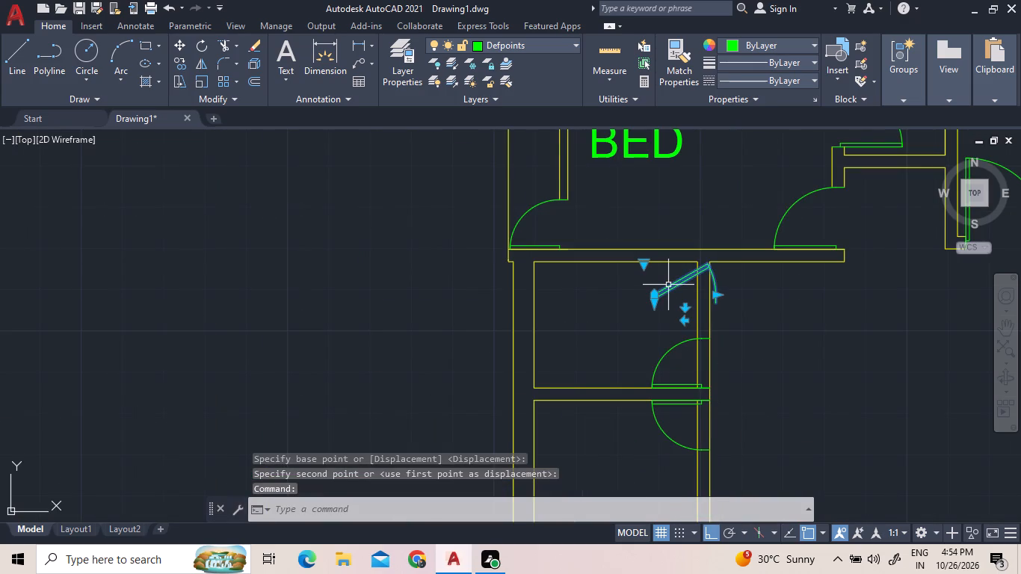
right_click(667, 285)
click(697, 270)
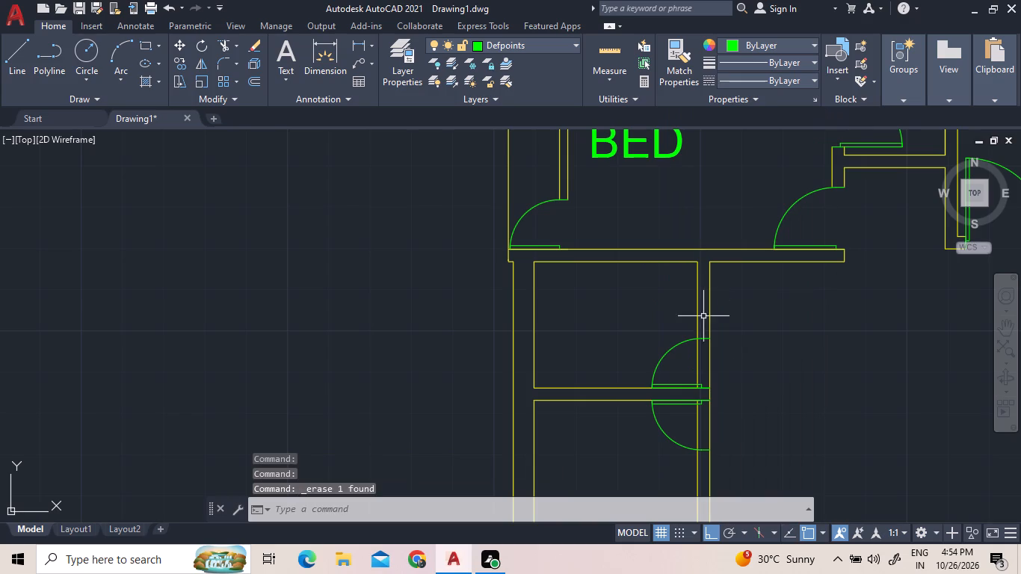
Trim the vertical partition's lines across the two new door openings above and below the middle horizontal partition.
click(221, 40)
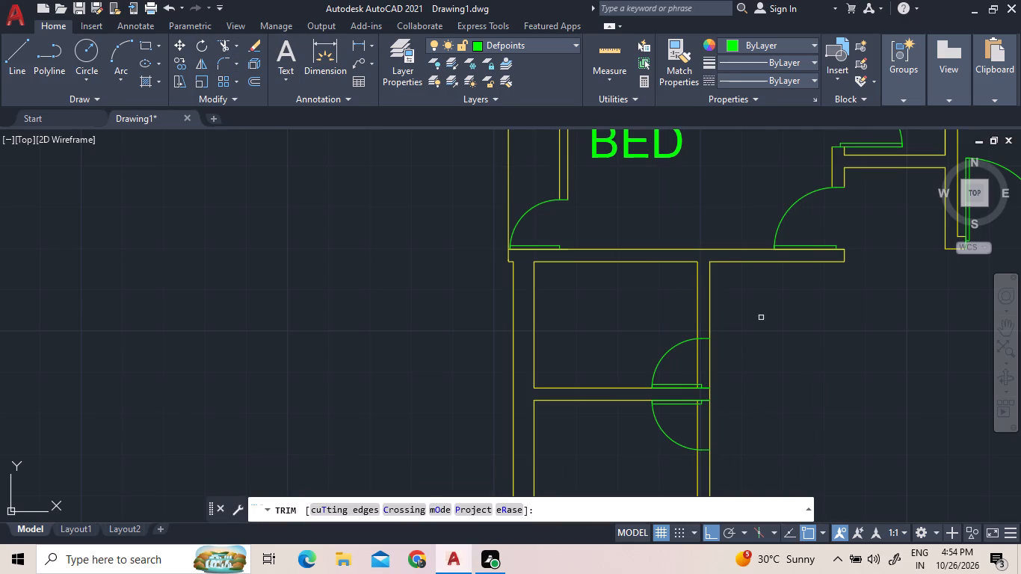
drag(771, 340, 755, 352)
click(675, 361)
click(735, 400)
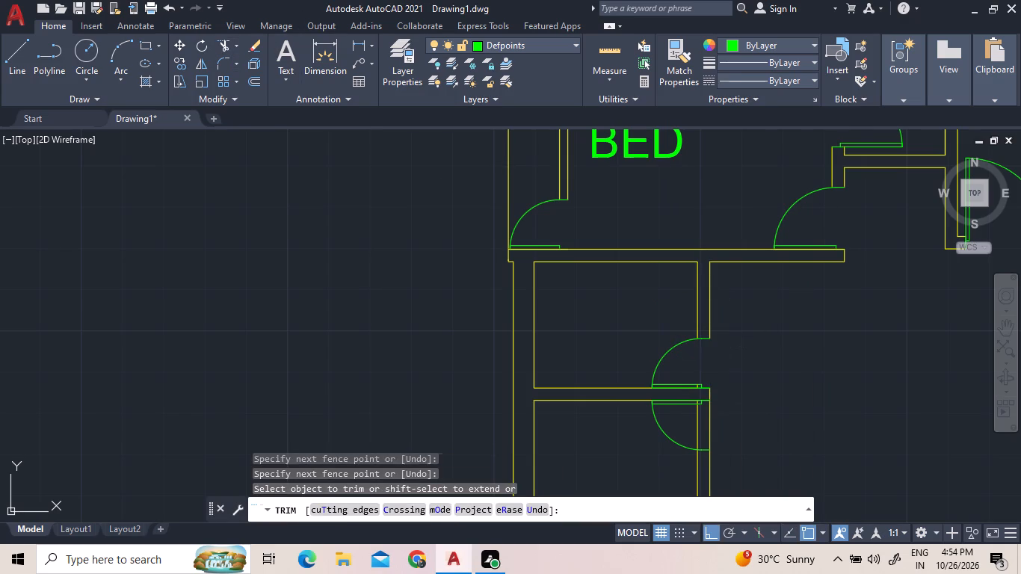
click(690, 421)
Trim the short partition-line stubs left inside the two door leaves at the middle horizontal partition.
scroll(695, 398, up, 4)
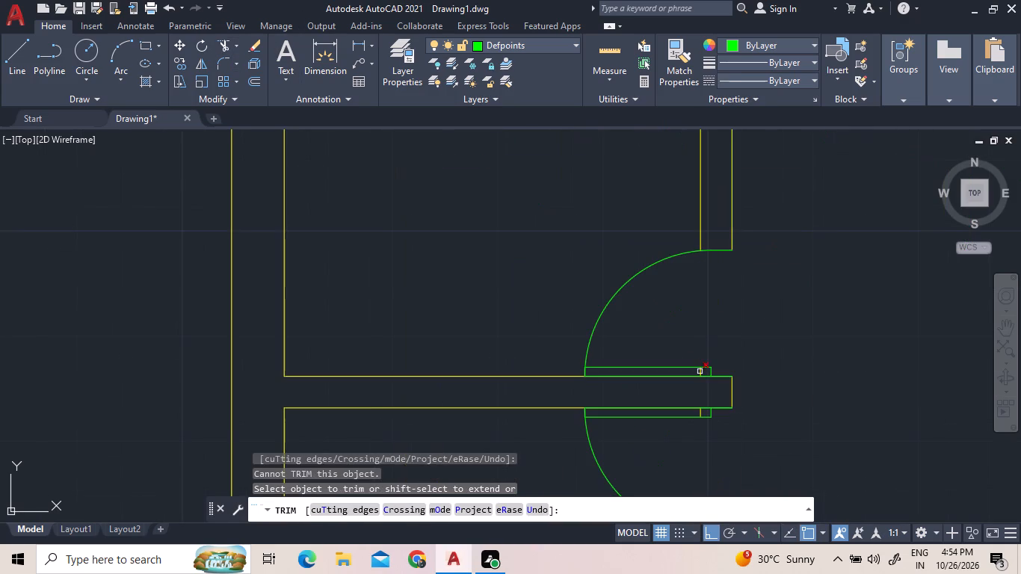
click(700, 371)
click(700, 409)
triple_click(701, 410)
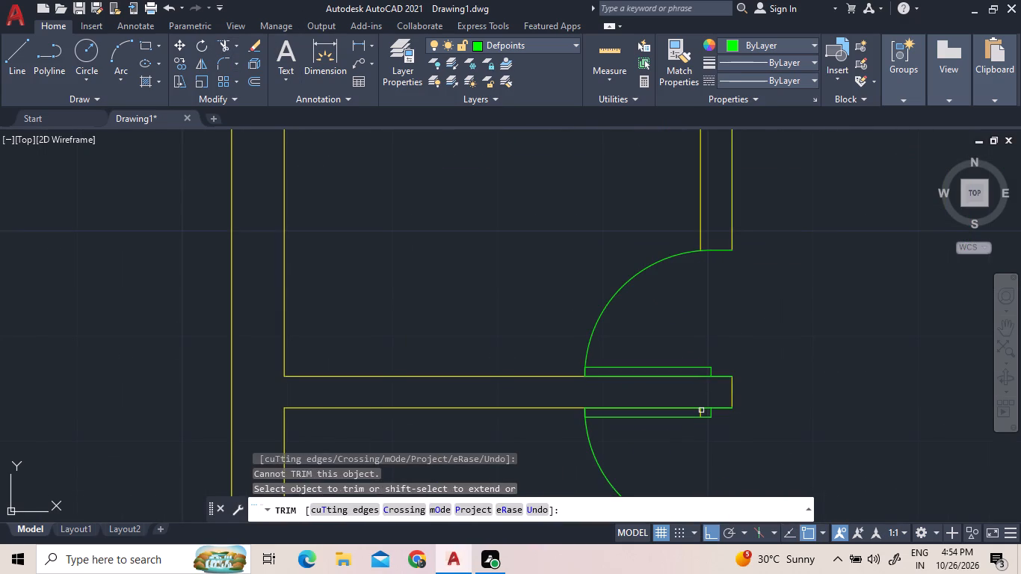
drag(701, 410, 694, 410)
click(689, 410)
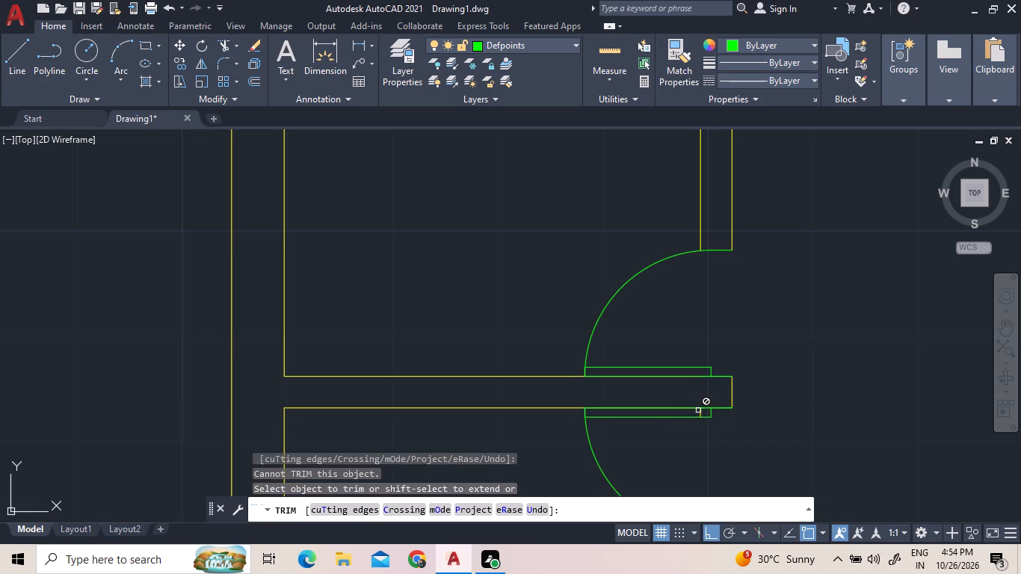
click(698, 410)
scroll(460, 315, down, 2)
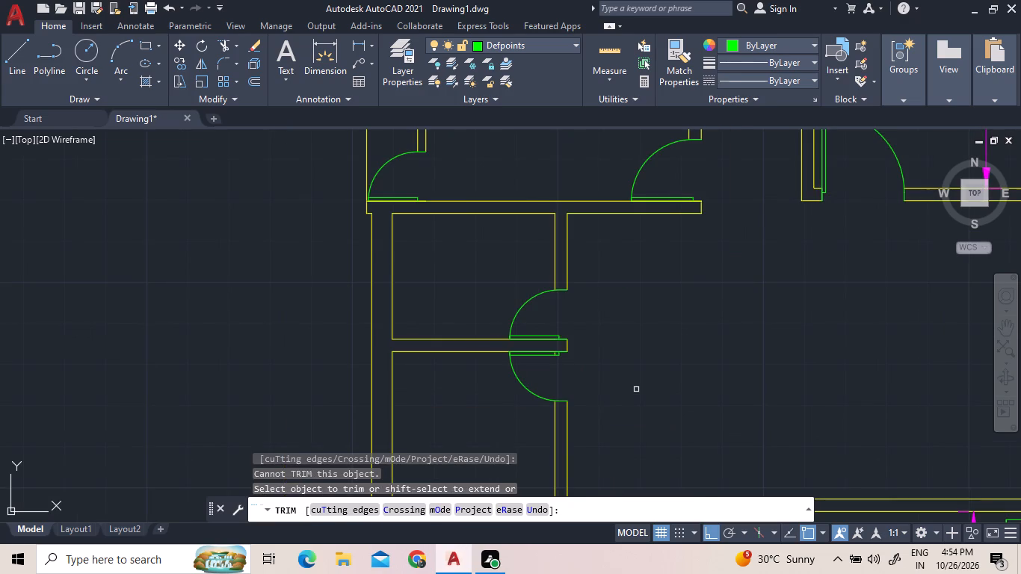
scroll(637, 387, down, 1)
right_click(637, 387)
click(694, 160)
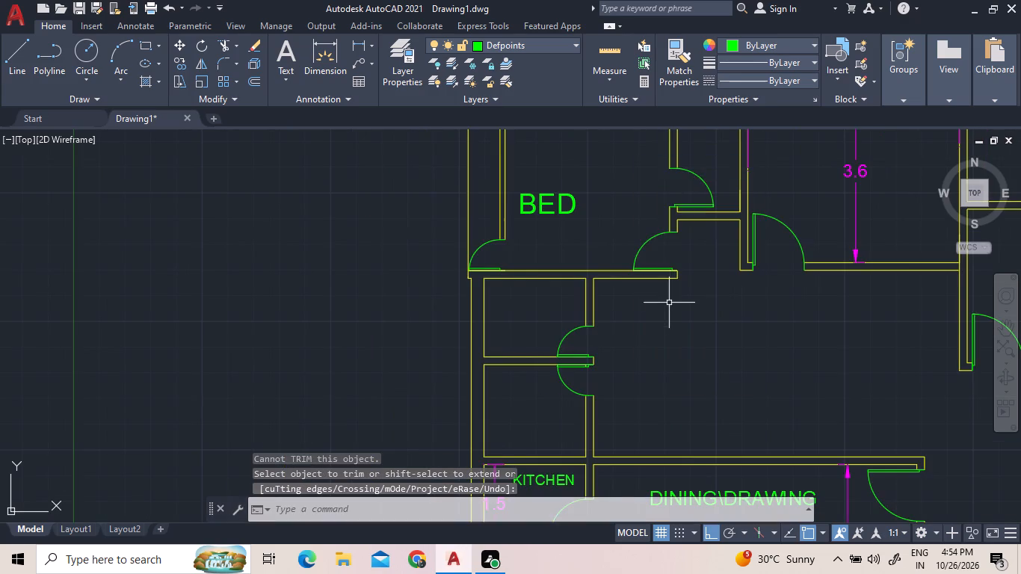
Copy the KITCHEN and TOILET labels from the lower west rooms straight up to the two small rooms with new doors.
scroll(665, 311, down, 3)
scroll(828, 386, up, 3)
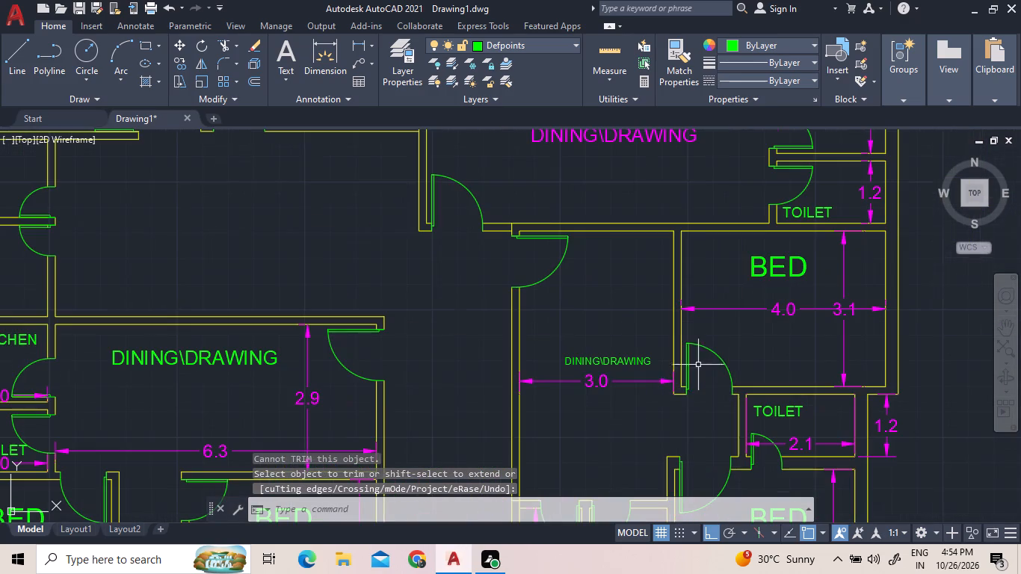
scroll(753, 349, down, 1)
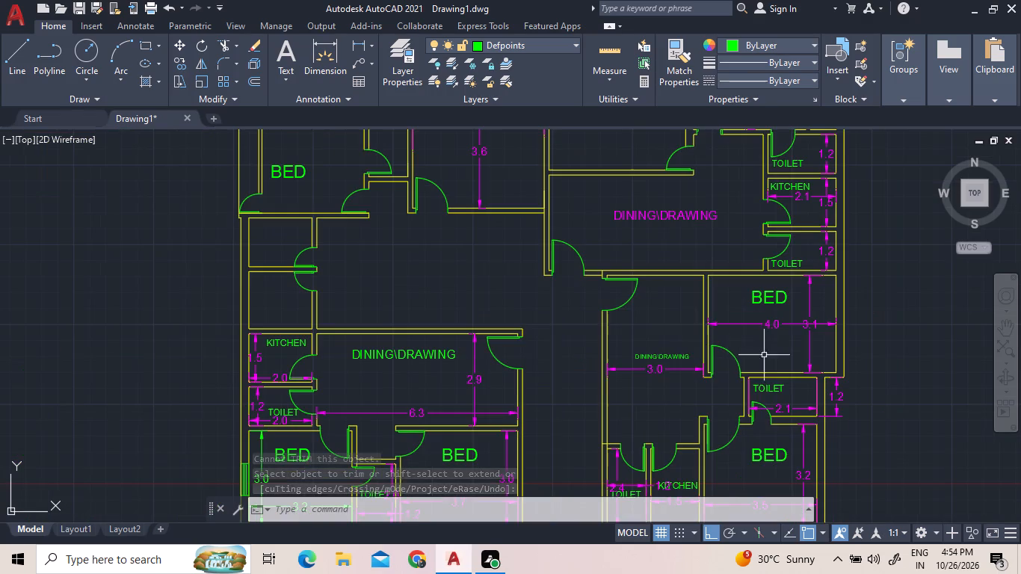
click(282, 411)
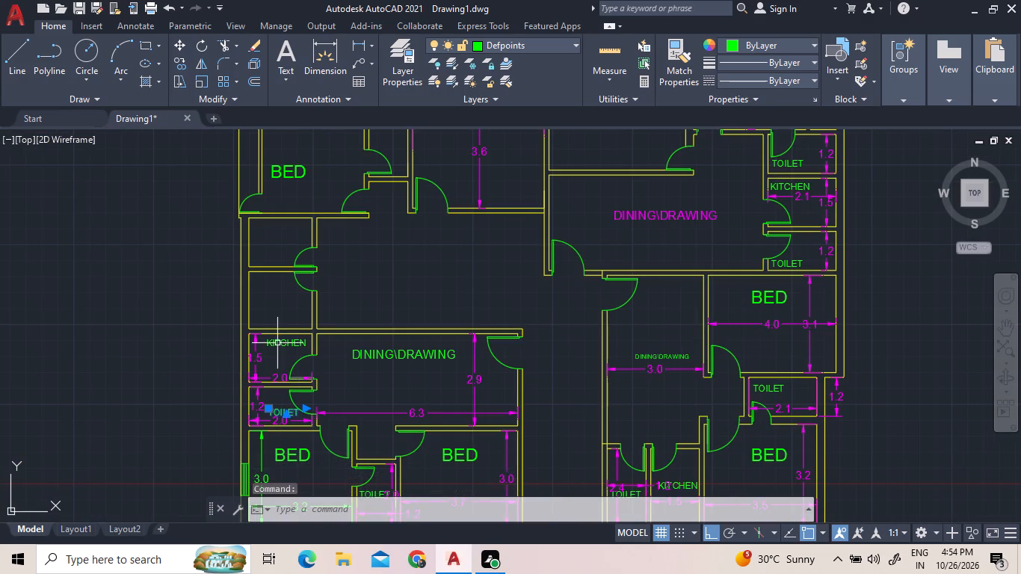
click(277, 341)
right_click(288, 256)
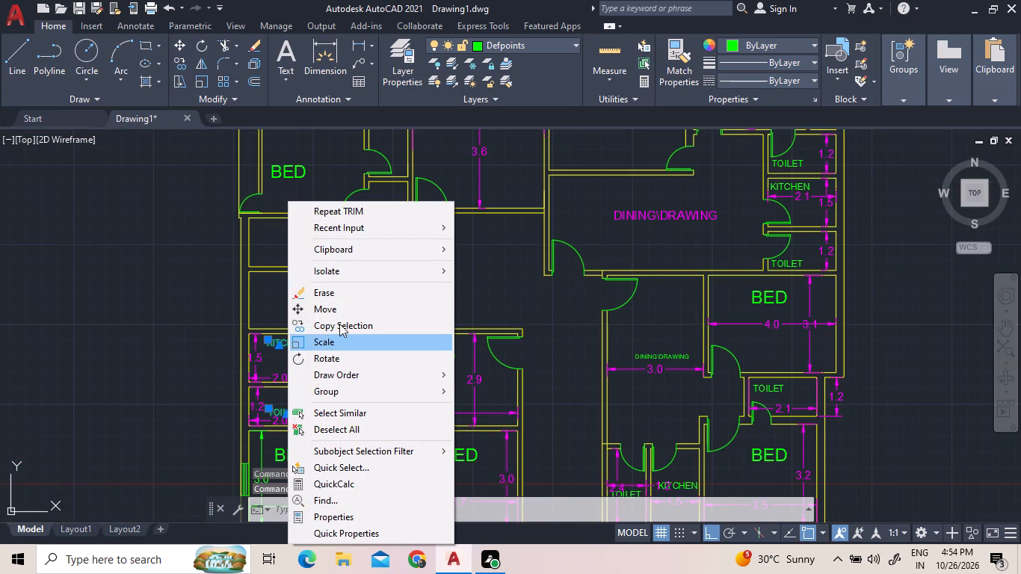
click(339, 323)
click(279, 359)
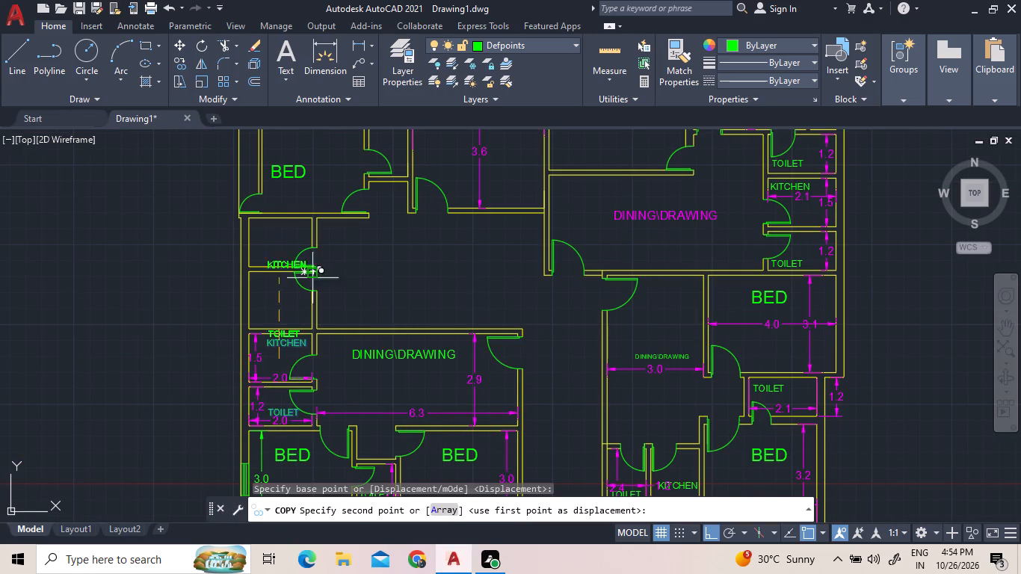
click(301, 244)
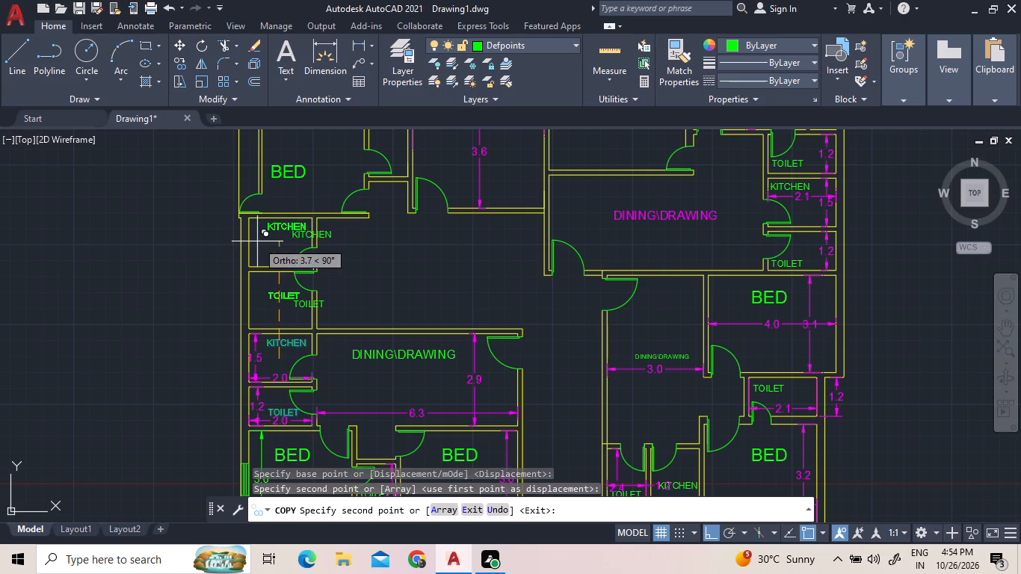
key(Escape)
Move the copied KITCHEN and TOILET labels west so they sit inside the two small rooms.
click(306, 232)
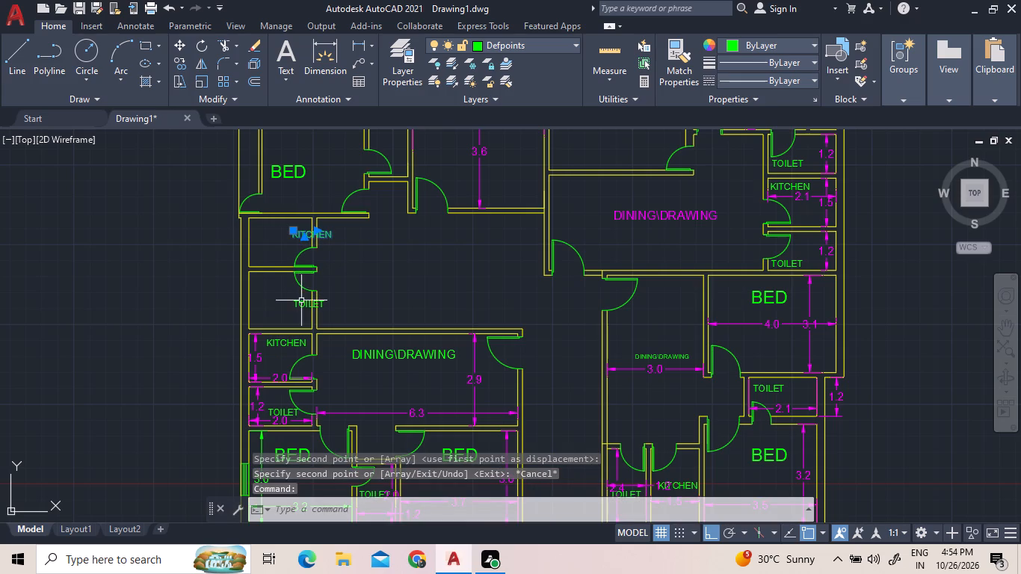
click(301, 302)
right_click(282, 274)
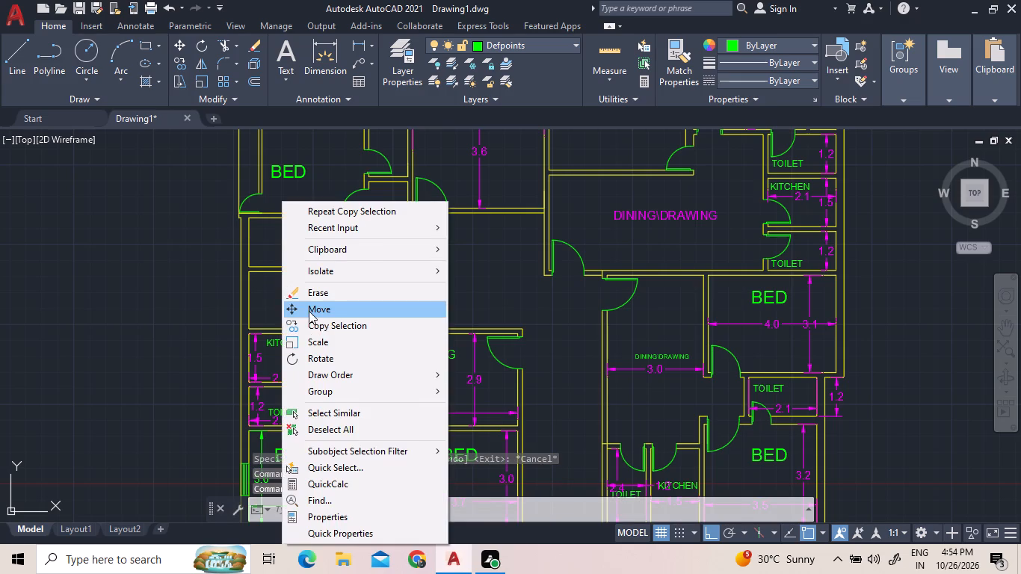
click(309, 311)
click(294, 309)
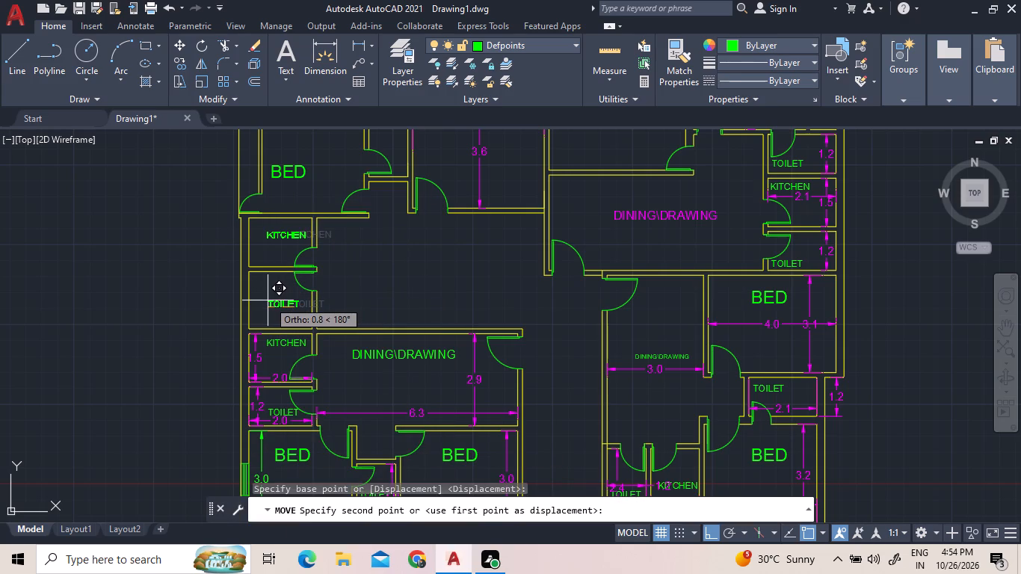
click(272, 300)
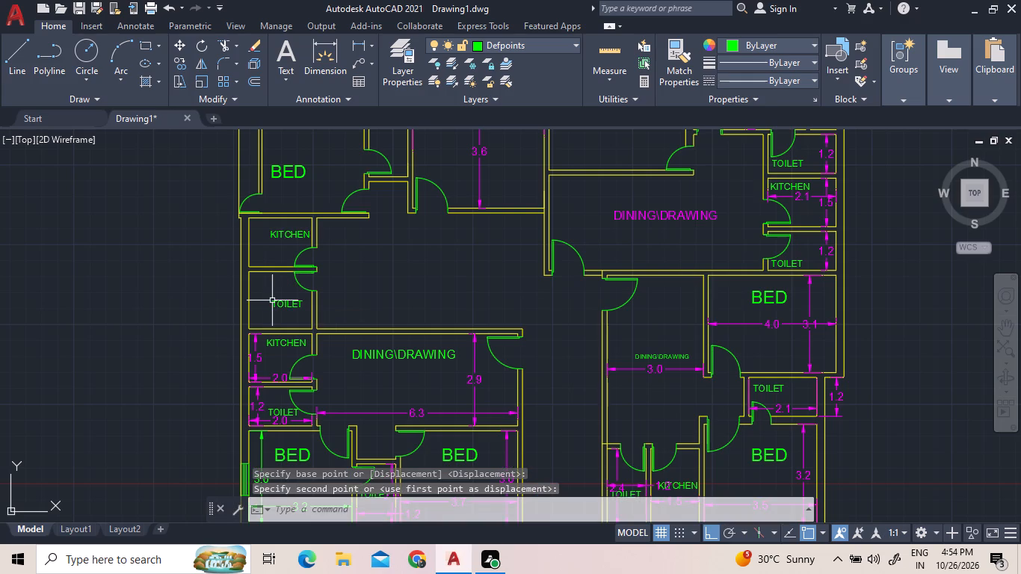
Copy the DINING\DRAWING label of the lower west apartment straight up into the open area beside the new kitchen and toilet.
scroll(366, 289, down, 1)
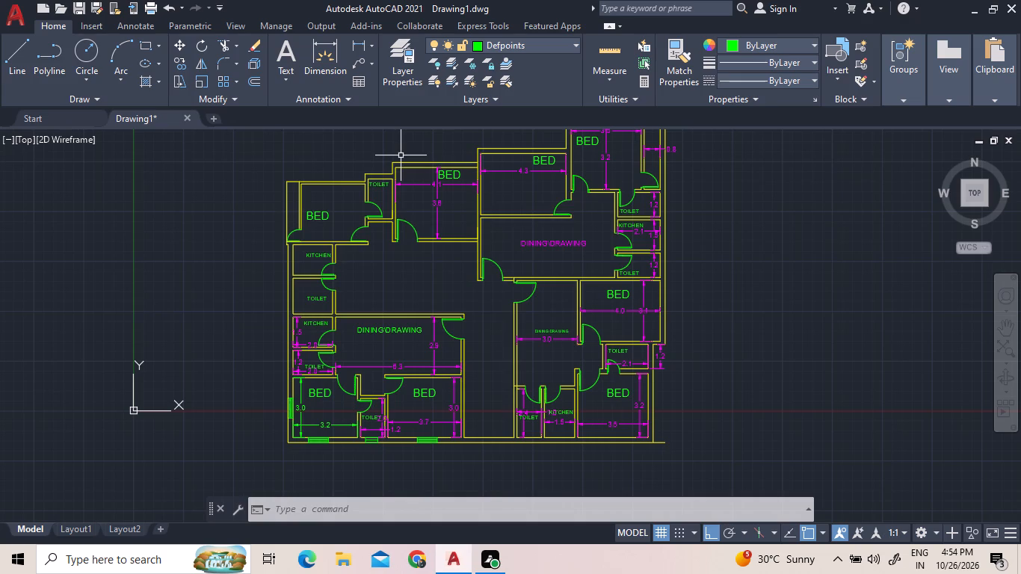
click(407, 333)
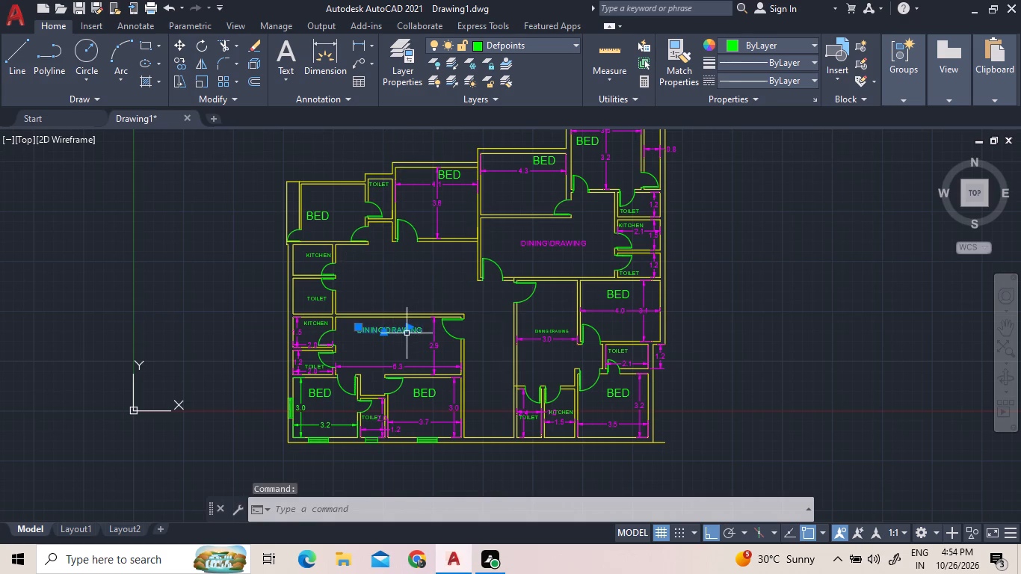
right_click(390, 259)
click(416, 306)
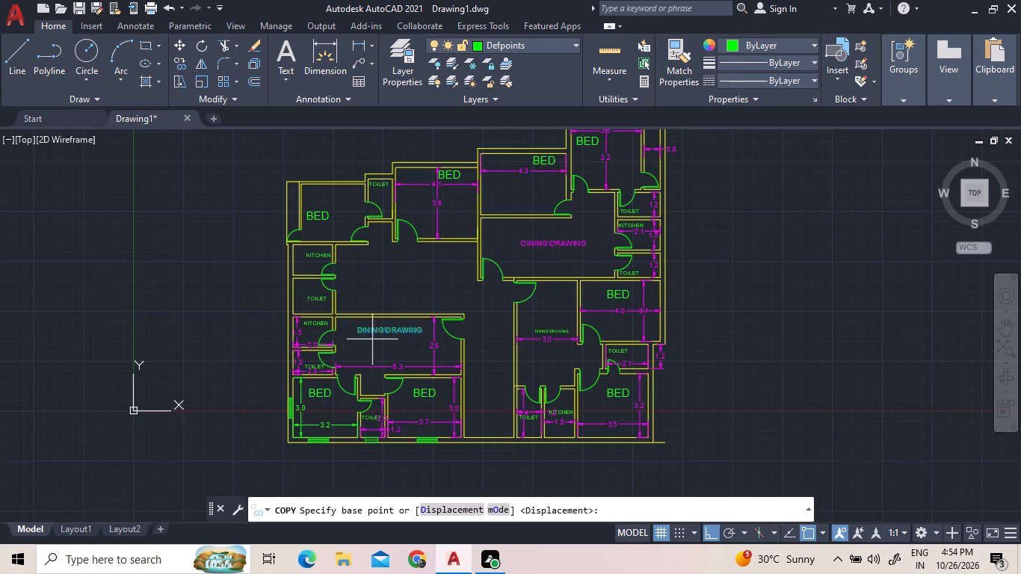
click(386, 333)
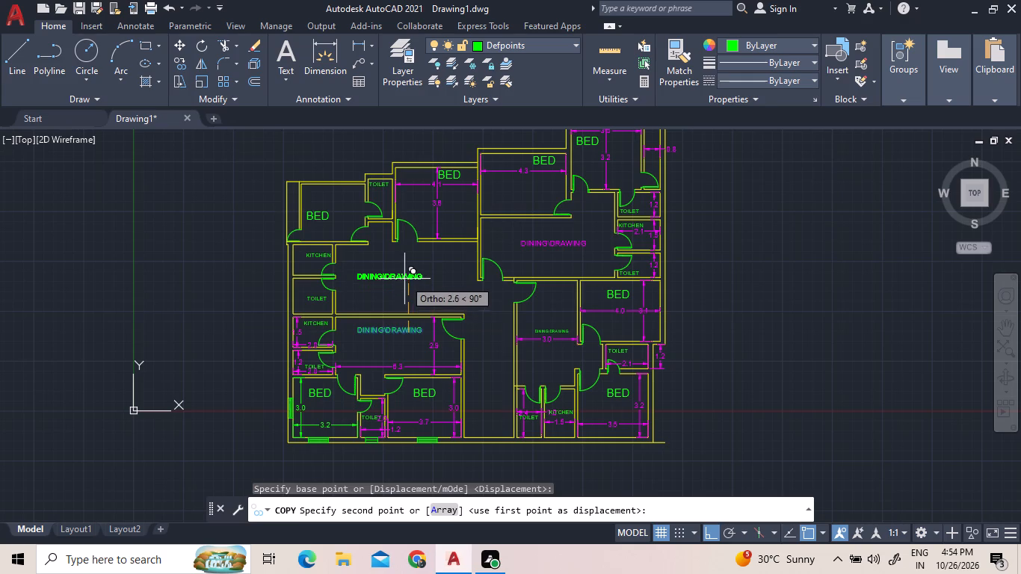
click(405, 277)
key(Escape)
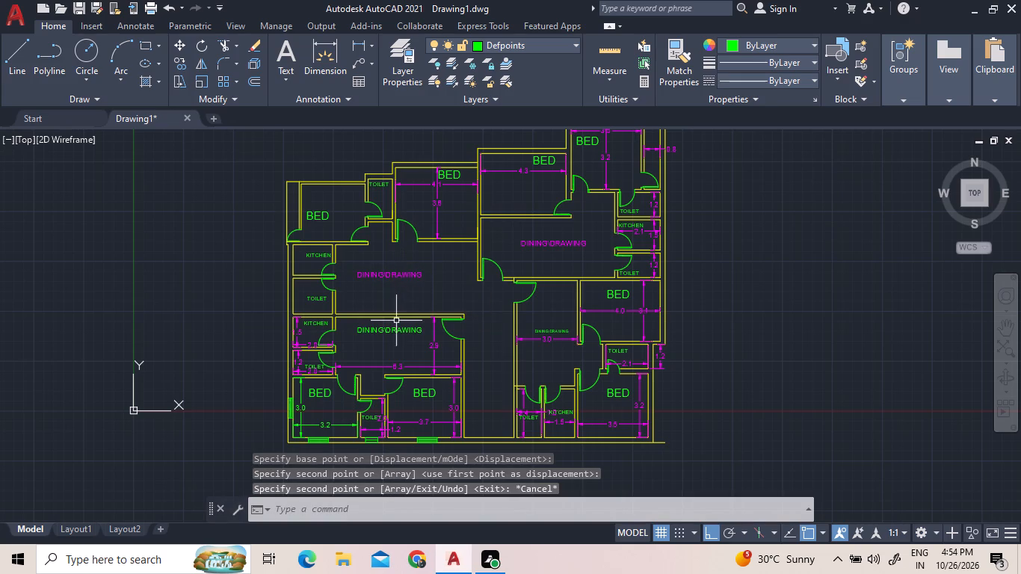
Put the copied DINING\DRAWING label and the magenta one in the northeast apartment on the Defpoints layer.
click(392, 328)
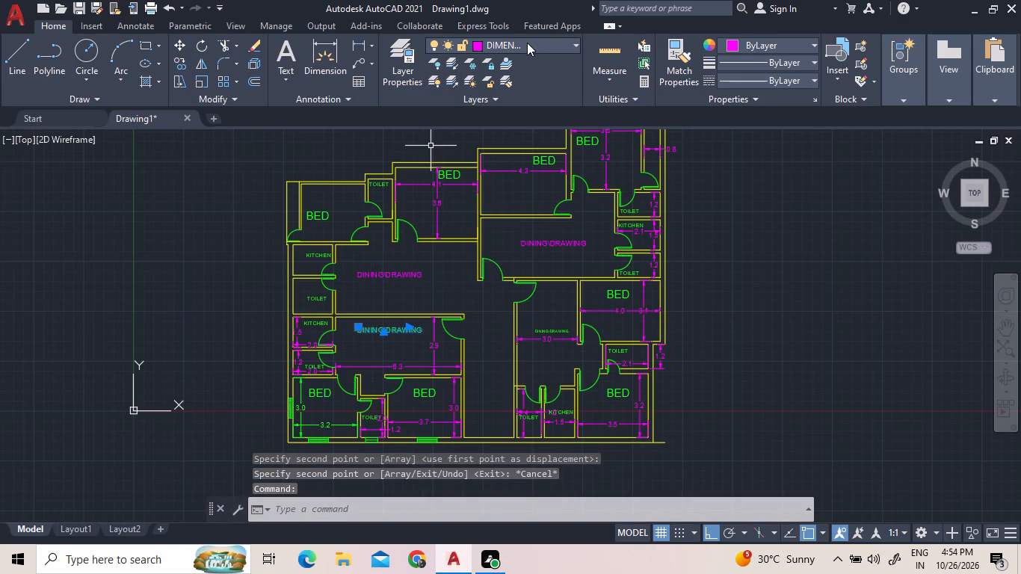
key(Escape)
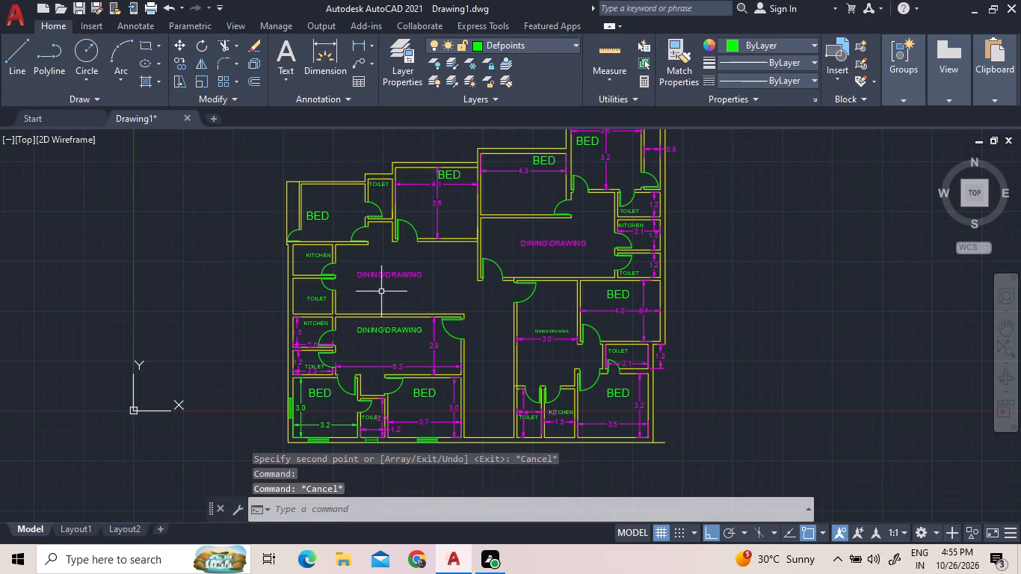
click(377, 279)
click(523, 48)
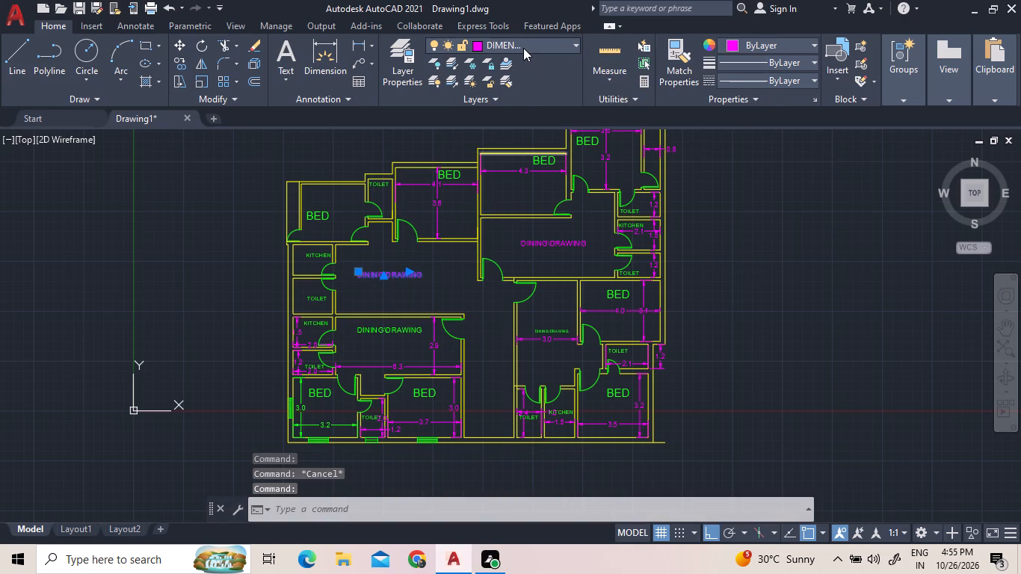
click(524, 89)
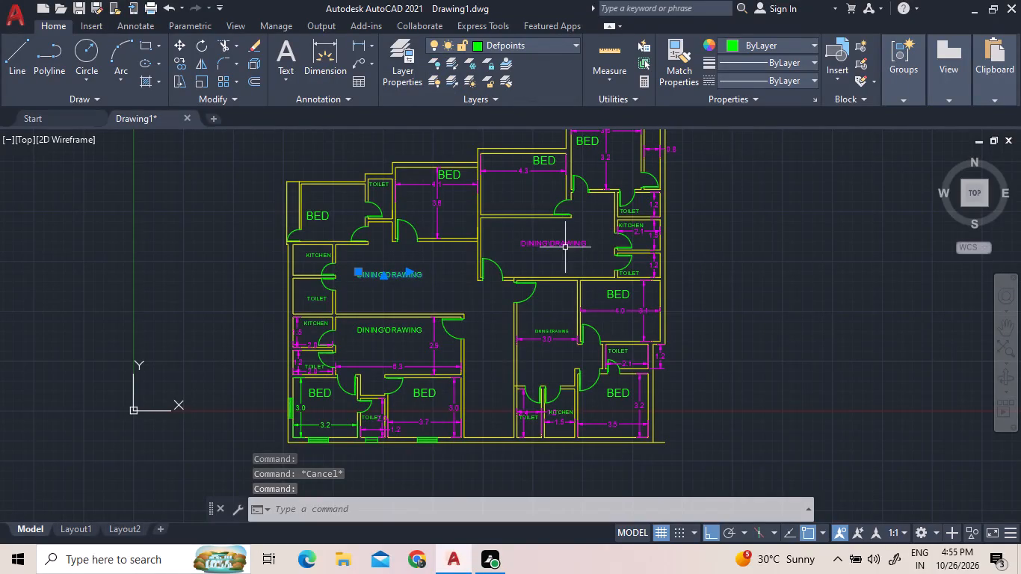
click(564, 247)
click(539, 45)
click(528, 81)
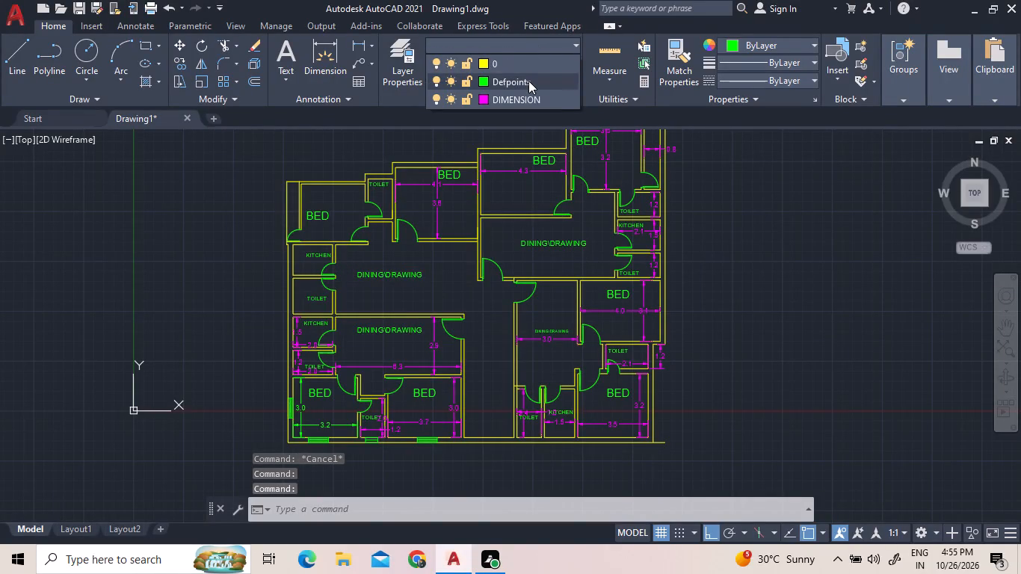
key(Escape)
Put the southwest bedroom's 3.2 and 3.0 dimensions on the DIMENSION layer.
scroll(614, 327, down, 2)
scroll(611, 303, up, 3)
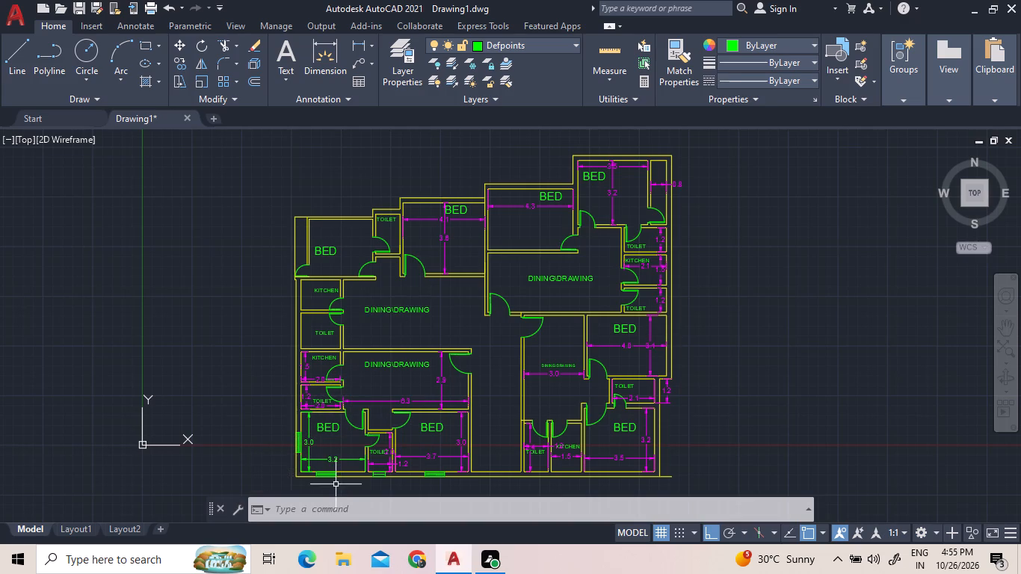
click(327, 460)
click(309, 436)
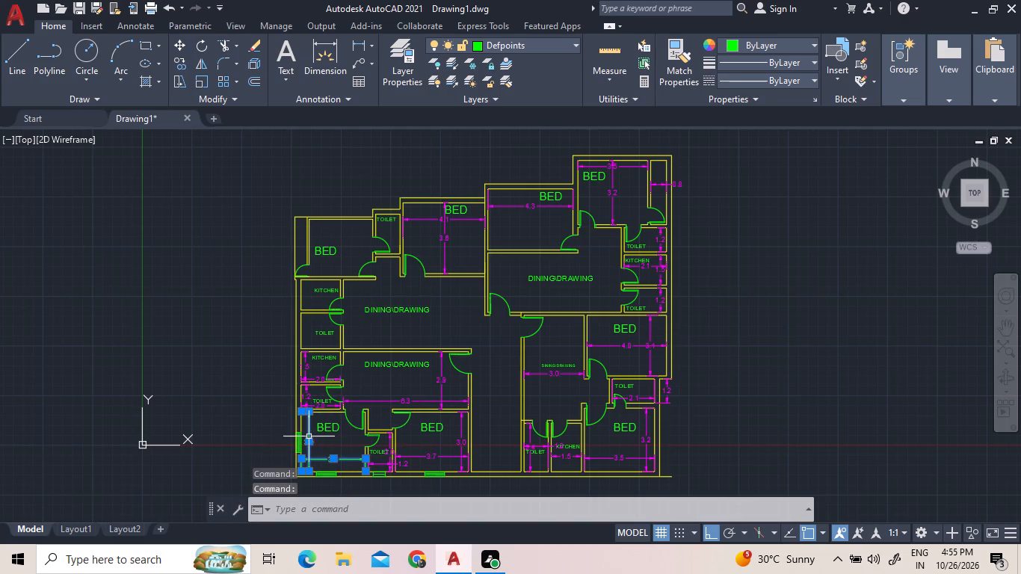
click(558, 40)
click(543, 100)
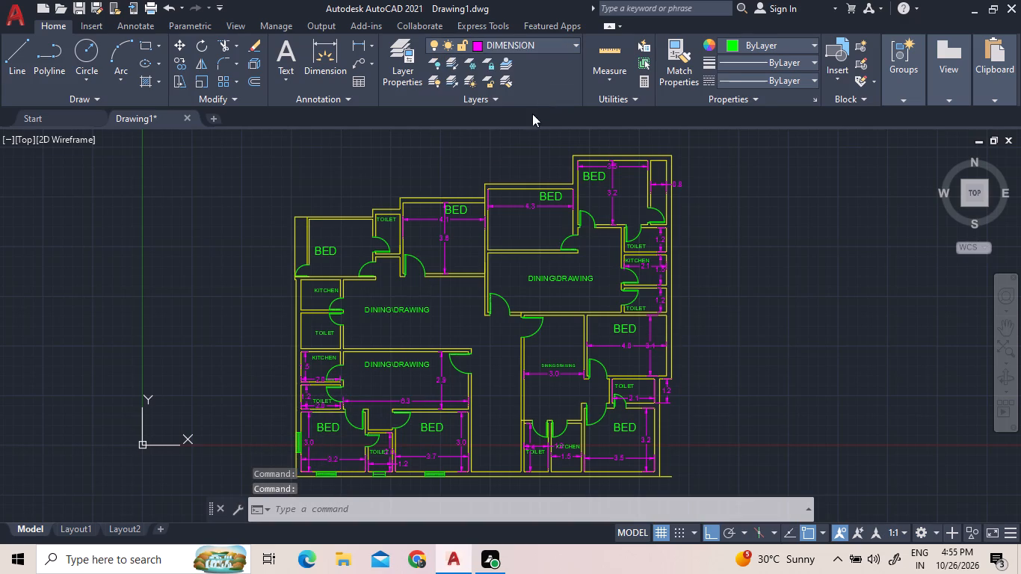
key(Escape)
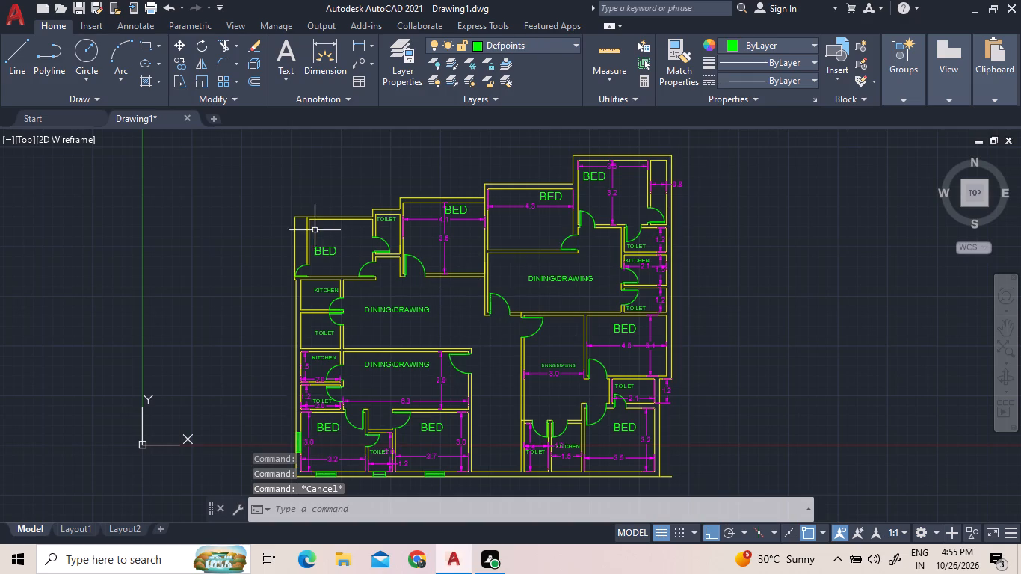
Make DIMENSION the current layer and add vertical and horizontal linear dimensions inside the northwest apartment's upper toilet, between the two bedrooms.
click(481, 43)
click(530, 99)
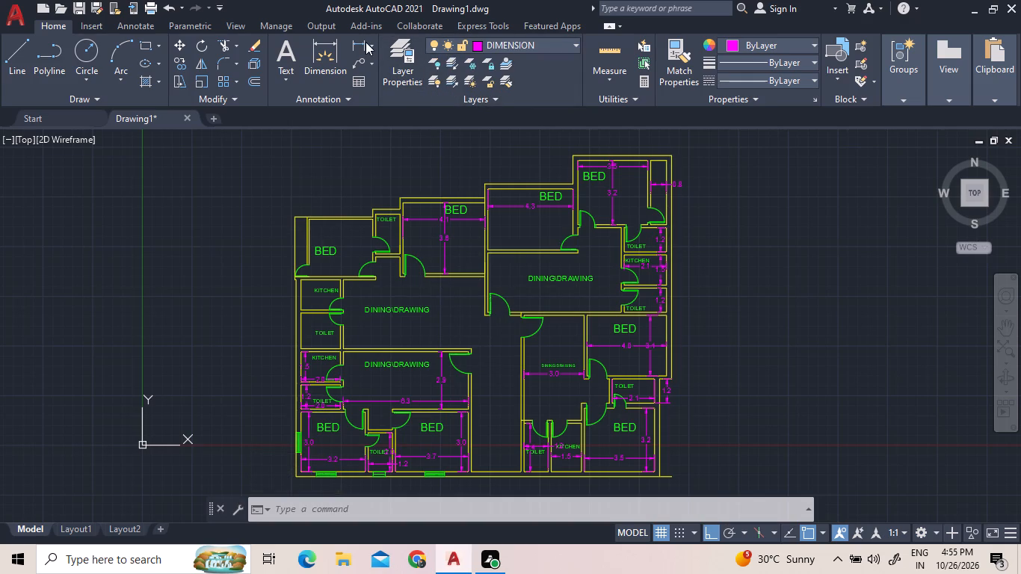
click(365, 42)
scroll(398, 222, up, 3)
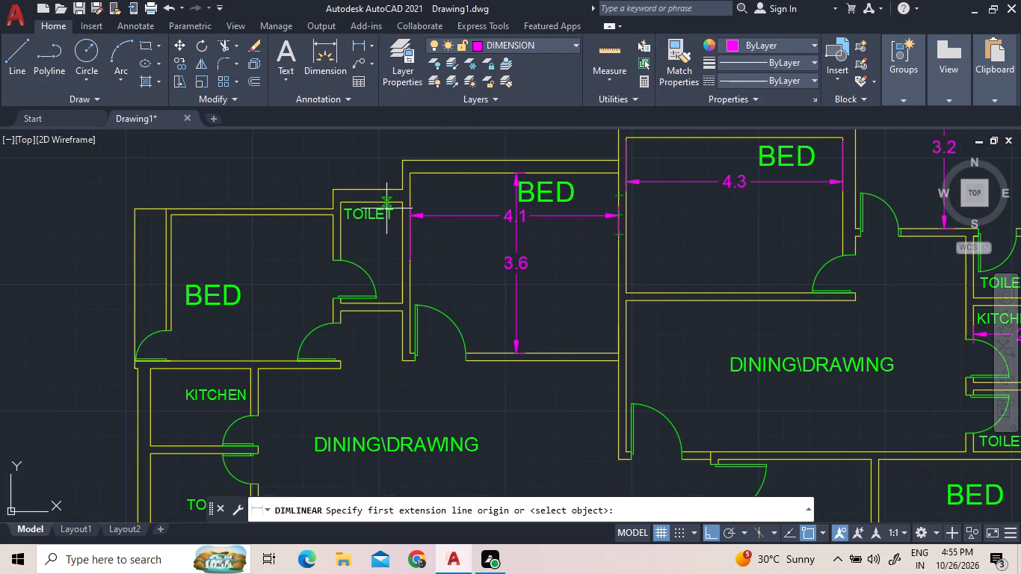
click(386, 203)
click(387, 300)
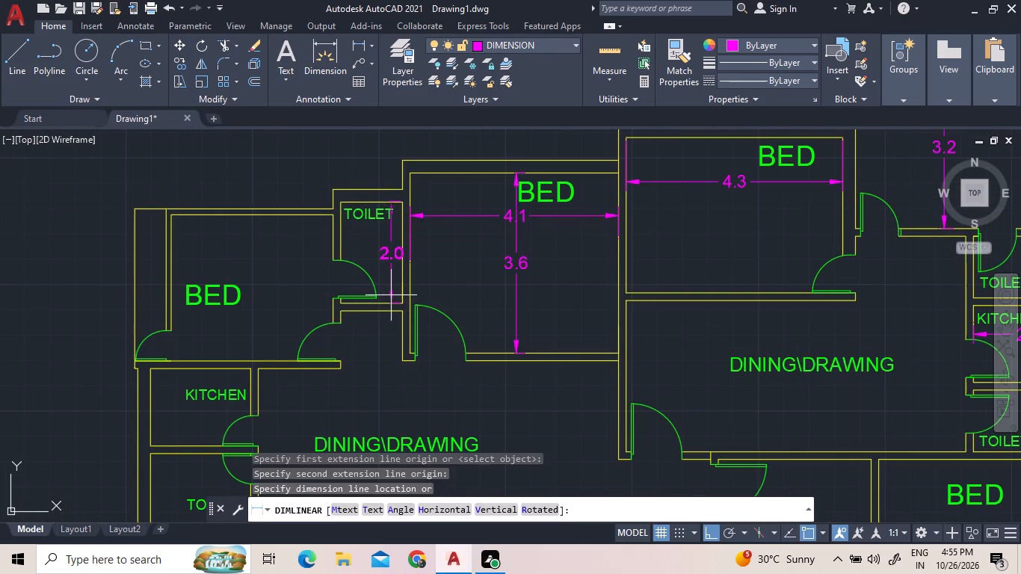
click(391, 295)
click(361, 44)
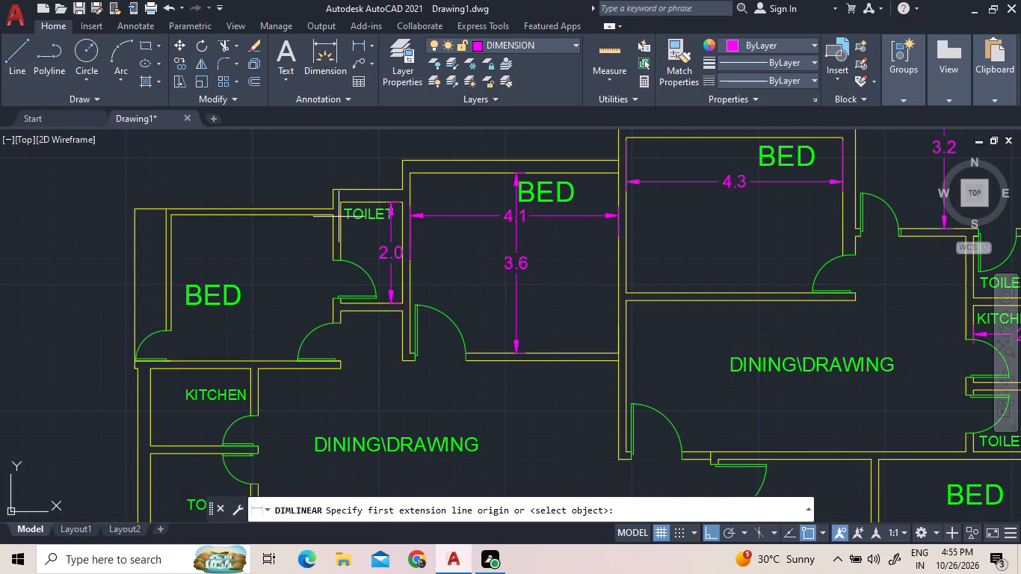
click(339, 233)
click(402, 231)
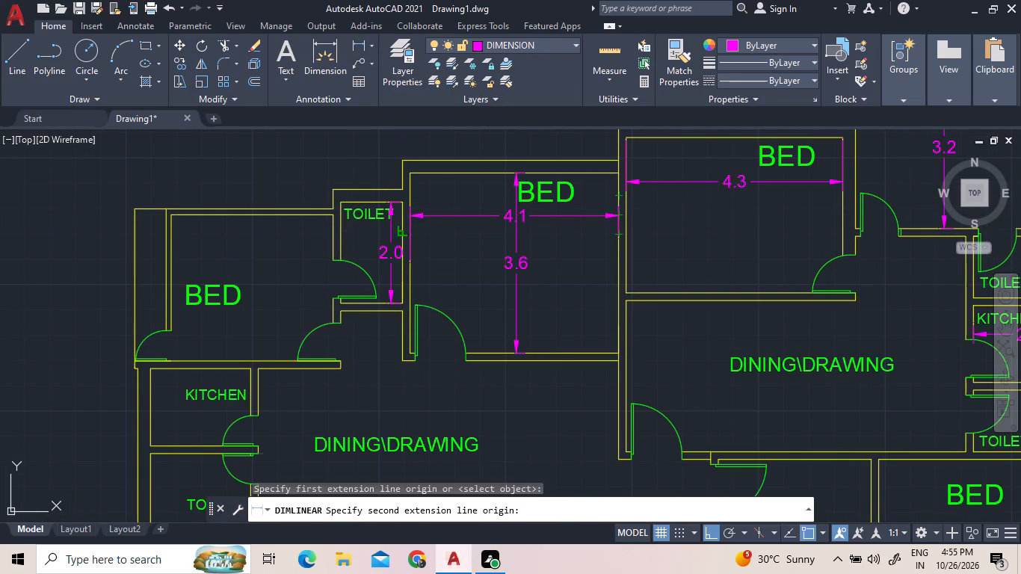
click(385, 229)
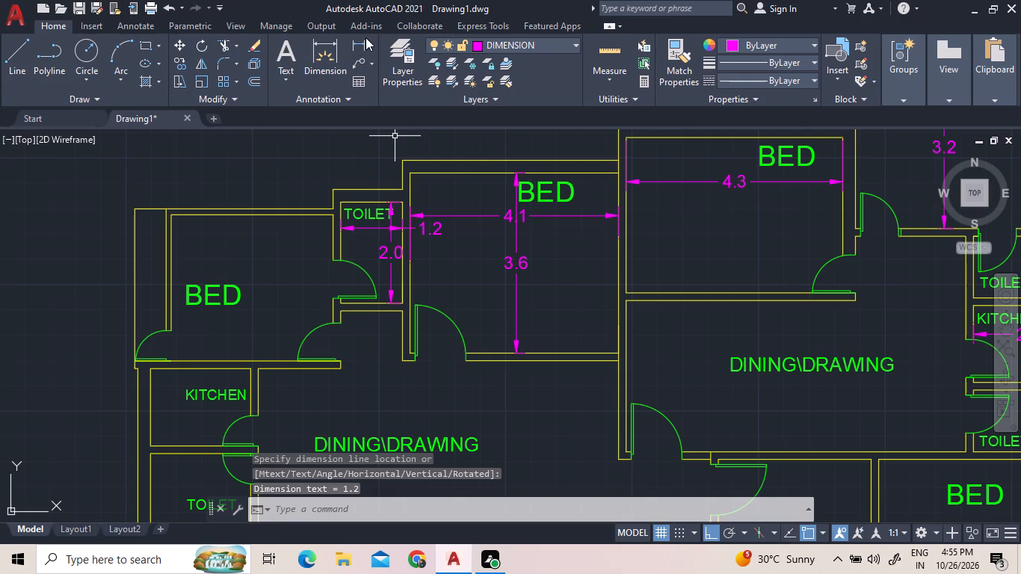
Add vertical and horizontal linear dimensions inside the bedroom at the northwest corner, measuring between its inner wall faces.
click(365, 37)
click(280, 215)
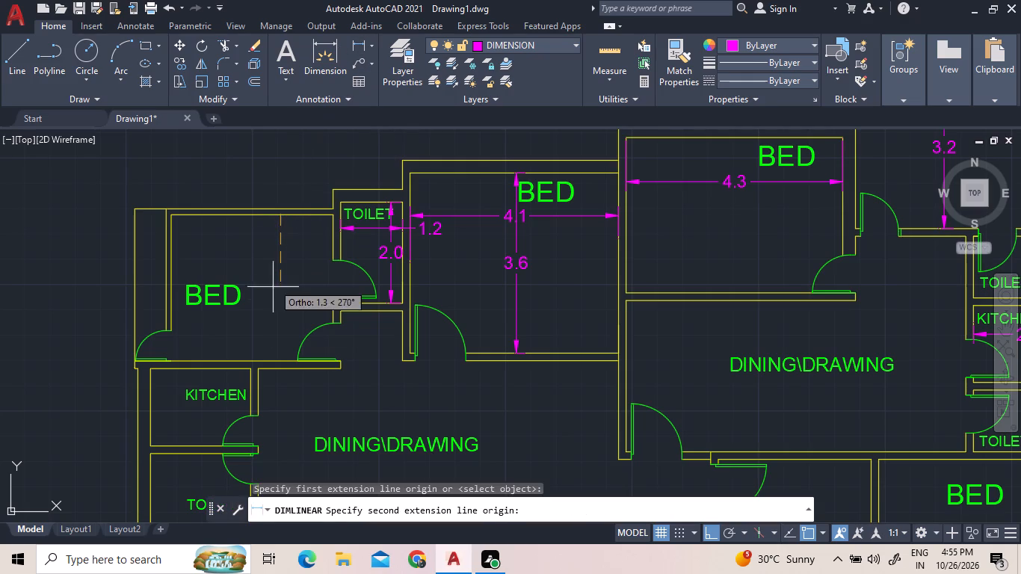
double_click(278, 362)
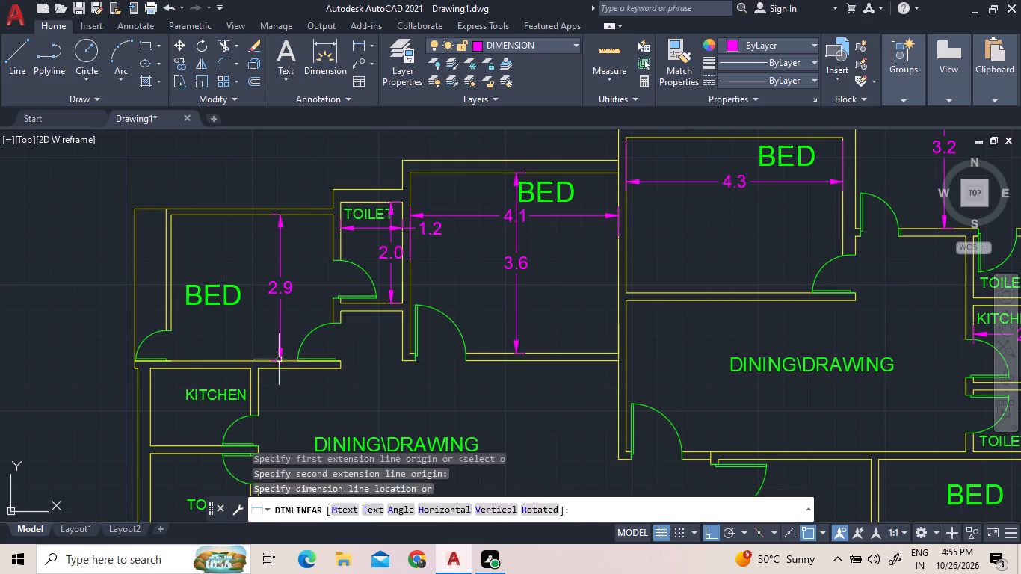
click(359, 45)
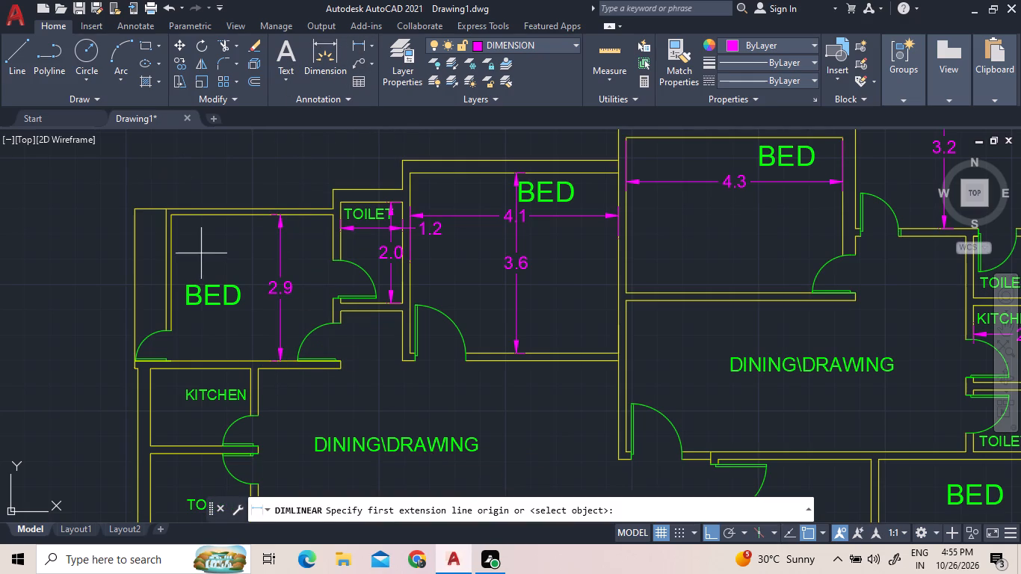
click(172, 247)
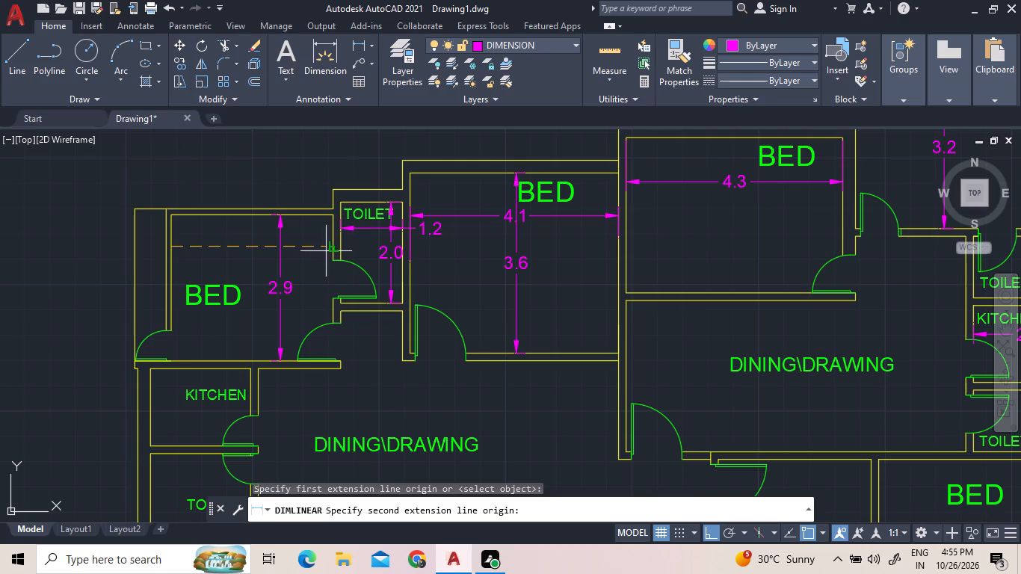
double_click(334, 247)
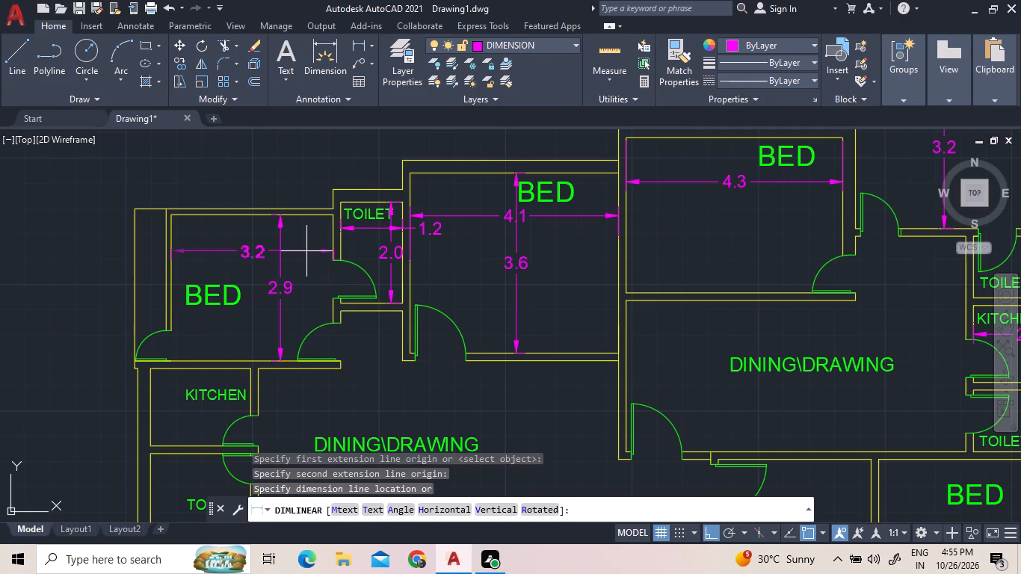
click(306, 251)
key(Escape)
Add vertical and horizontal linear dimensions inside the northwest apartment's kitchen, directly below the corner bedroom.
scroll(289, 306, down, 1)
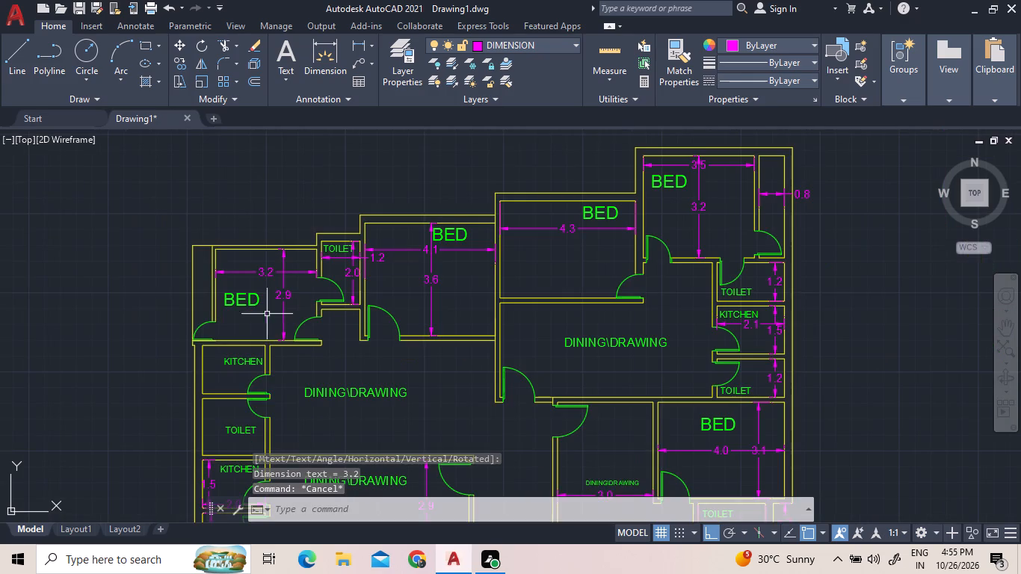
middle_drag(267, 436, 275, 393)
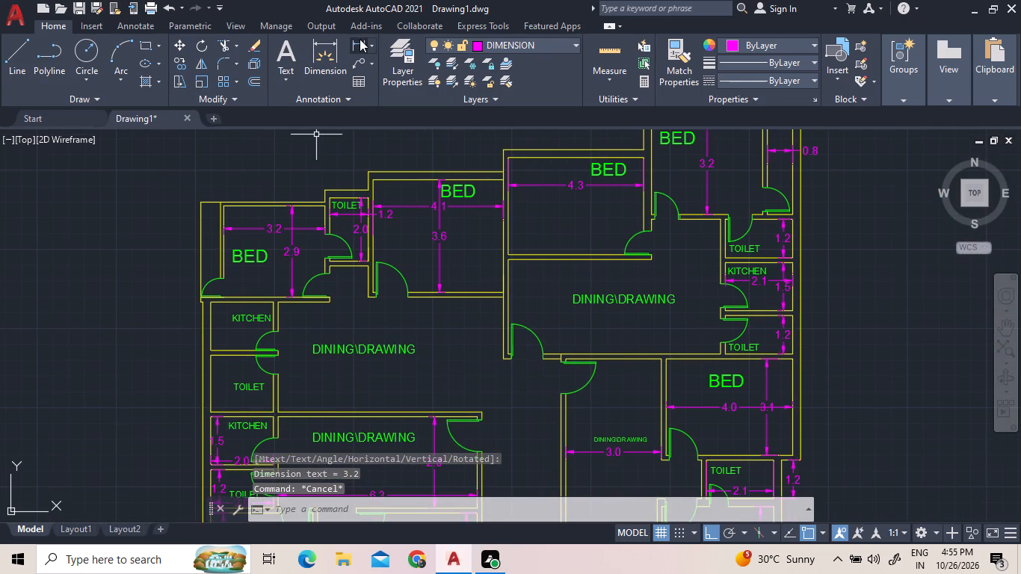
click(360, 39)
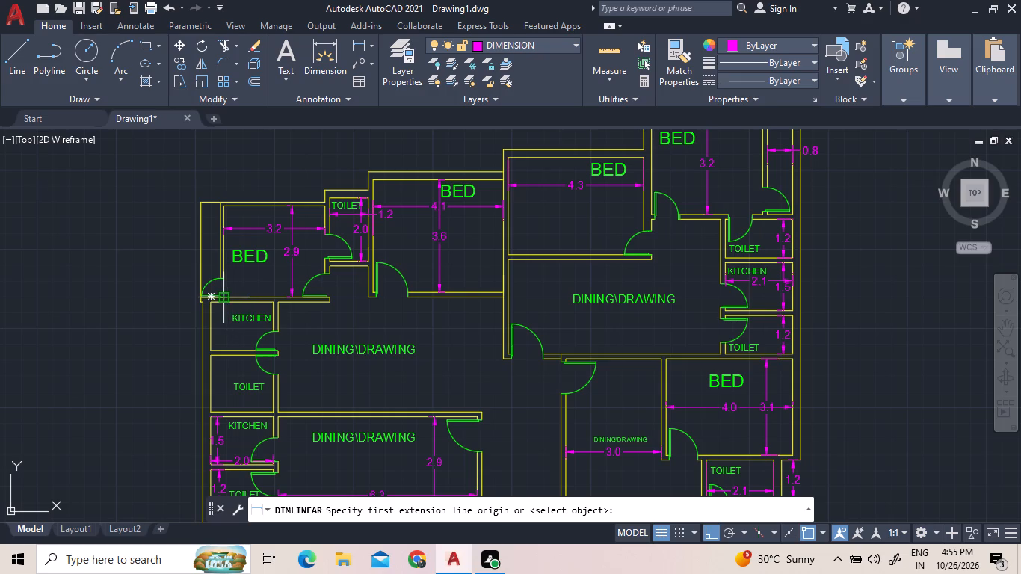
click(227, 302)
click(226, 354)
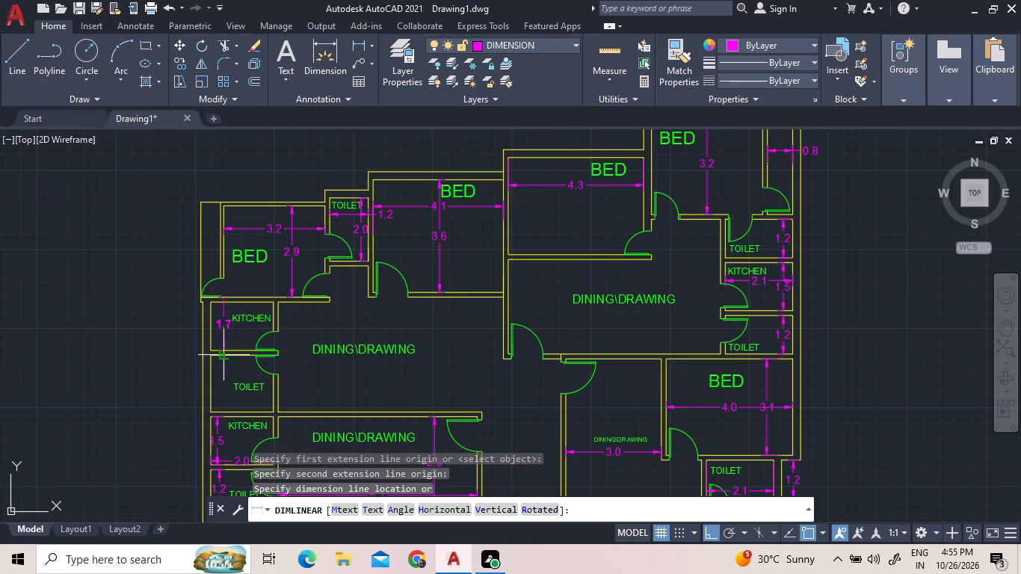
click(223, 354)
click(356, 43)
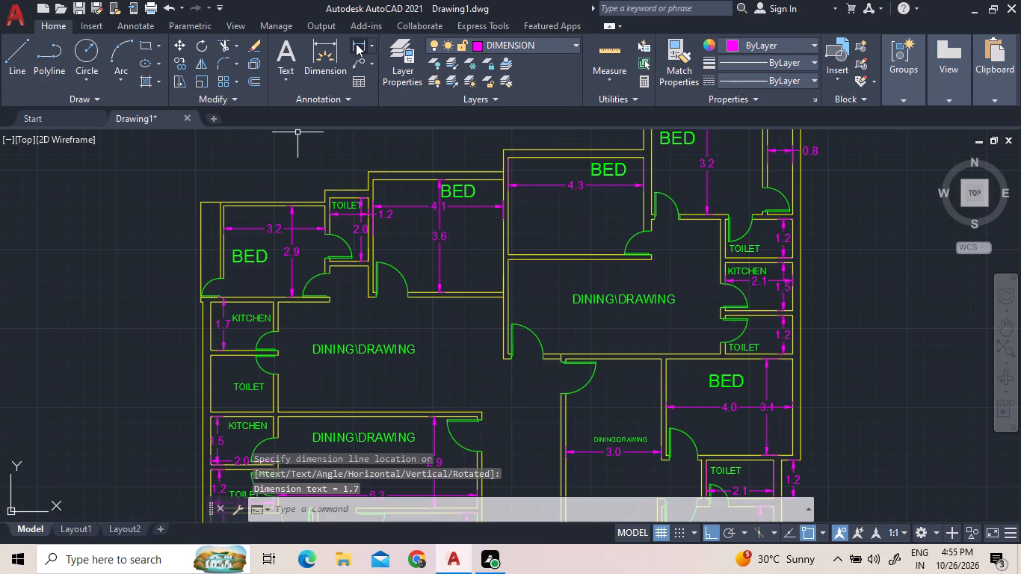
click(209, 310)
click(271, 306)
click(271, 306)
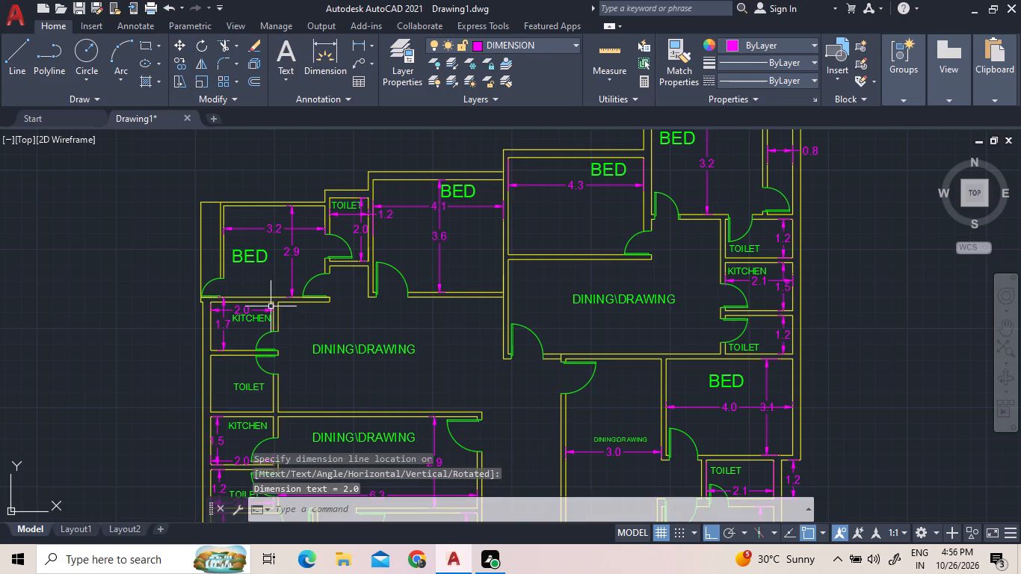
Add horizontal and vertical linear dimensions inside the northwest apartment's toilet directly below its kitchen.
click(352, 53)
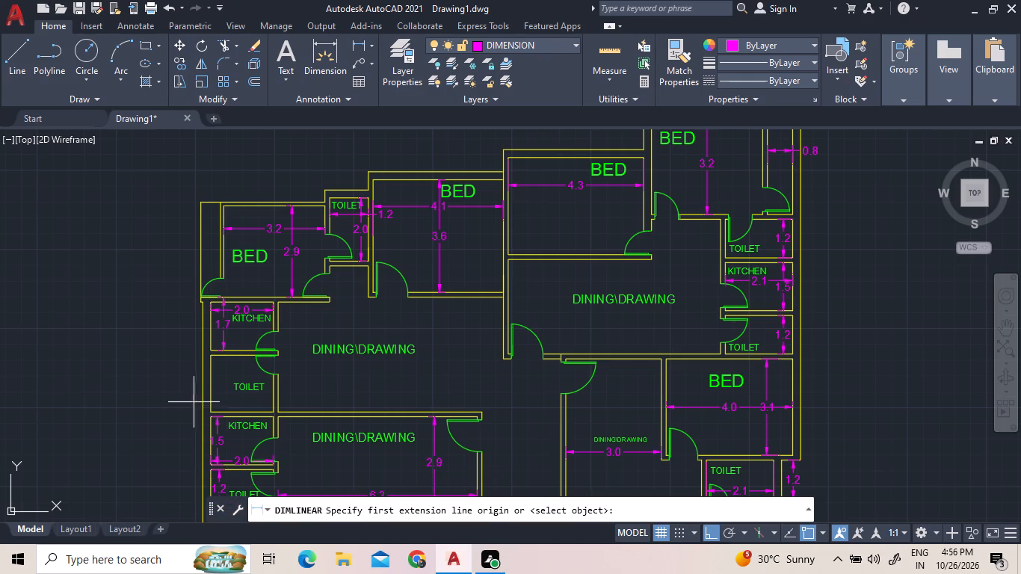
click(210, 401)
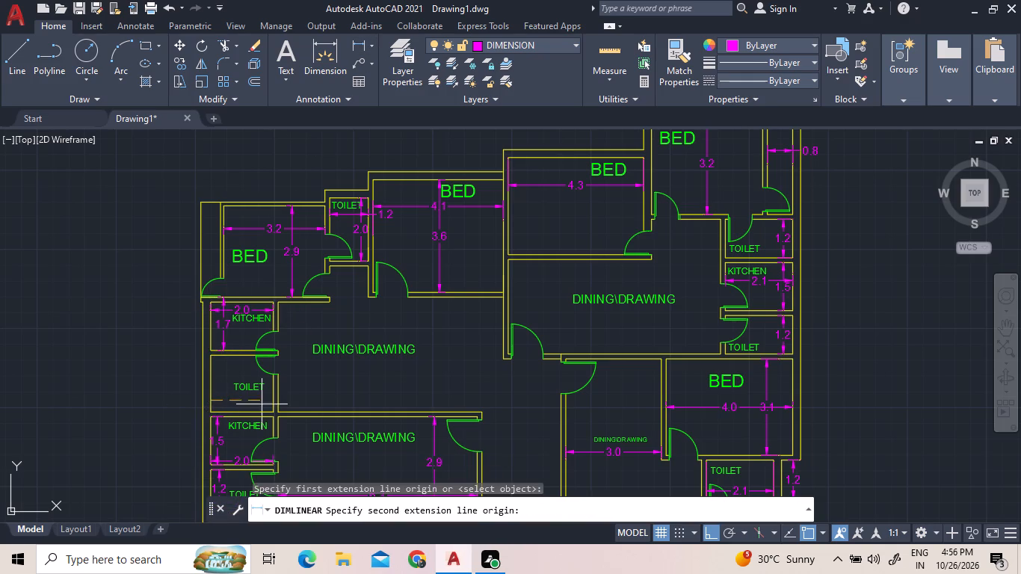
click(275, 400)
click(275, 400)
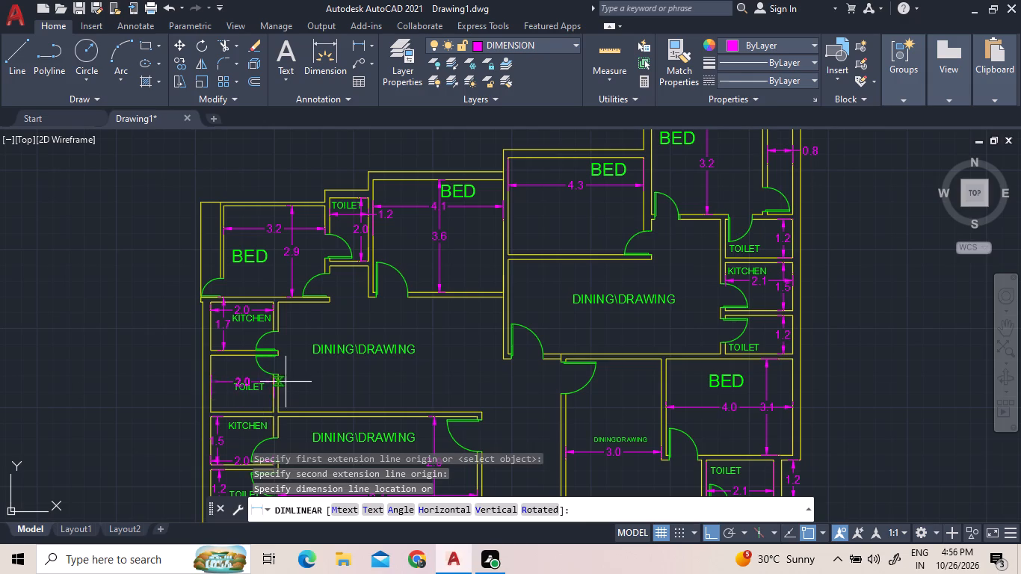
click(283, 400)
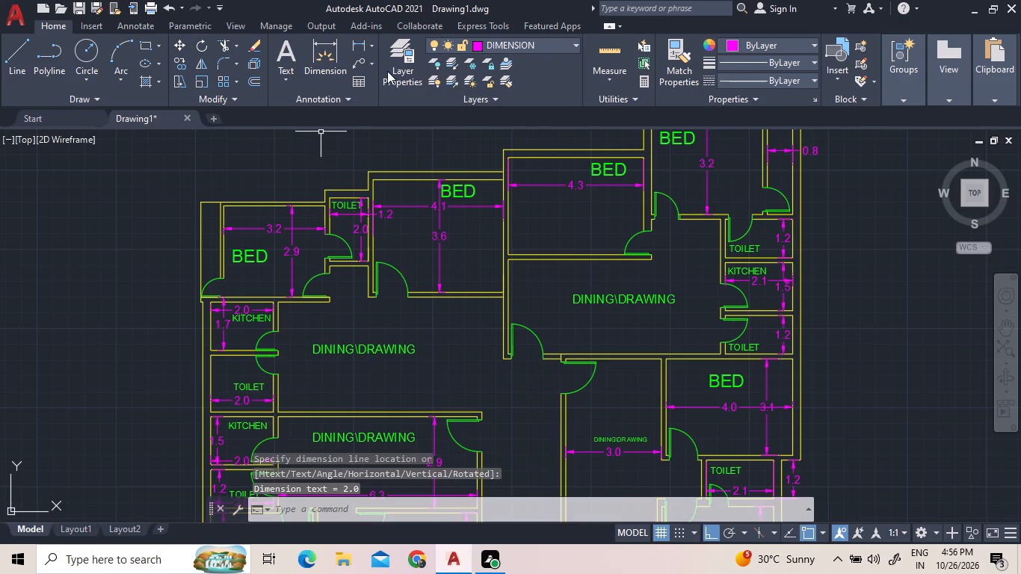
click(360, 46)
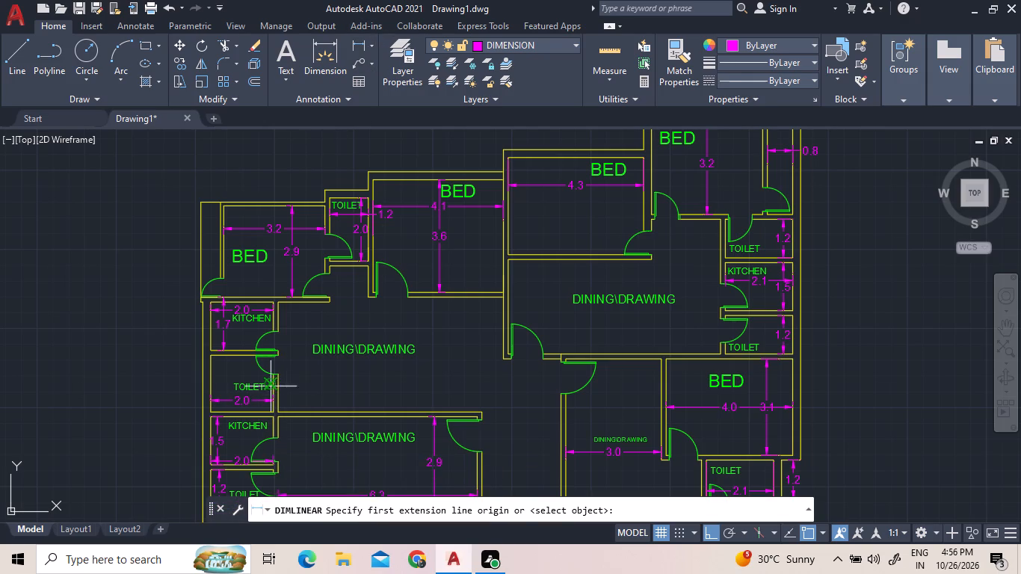
click(223, 357)
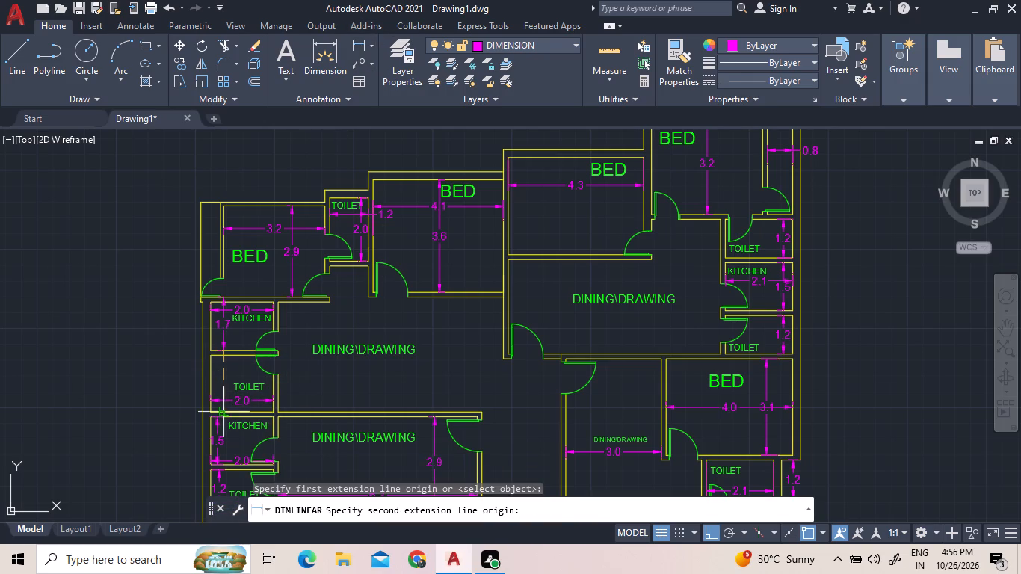
click(226, 414)
click(226, 414)
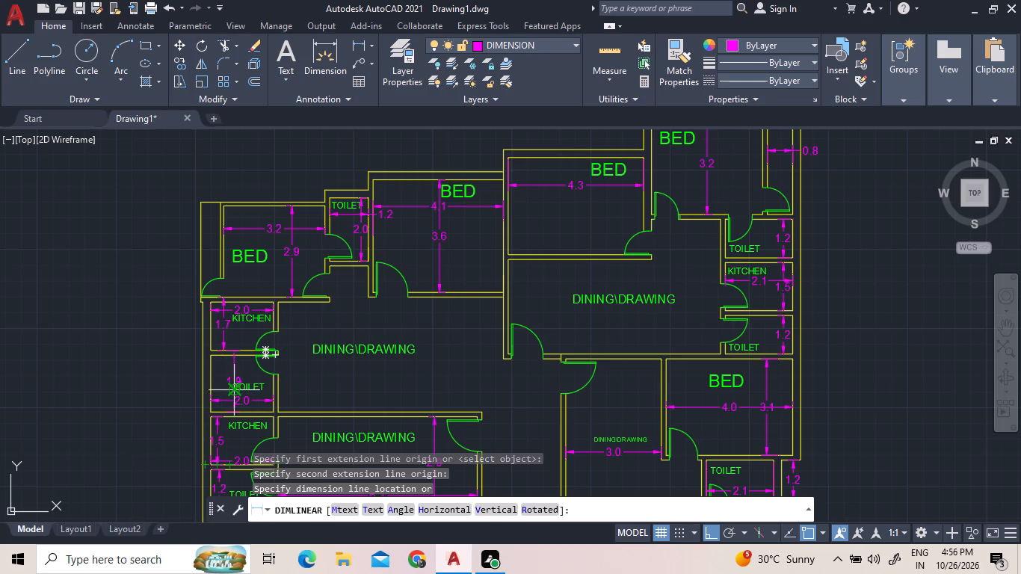
click(228, 400)
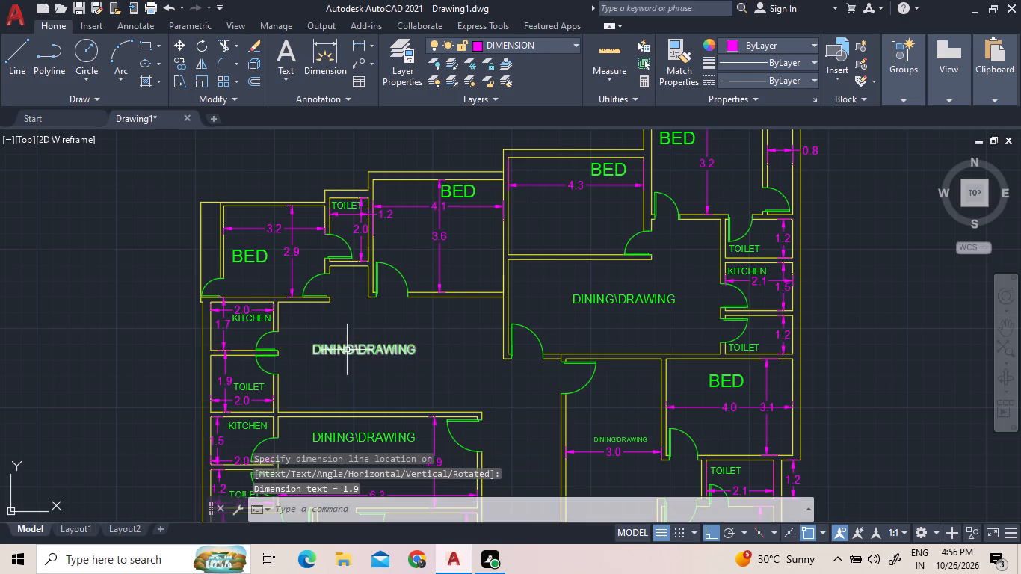
Mirror the lower west apartment's entrance door across the wall above it into the upper DINING\DRAWING area, keeping the original door.
middle_drag(360, 386, 356, 393)
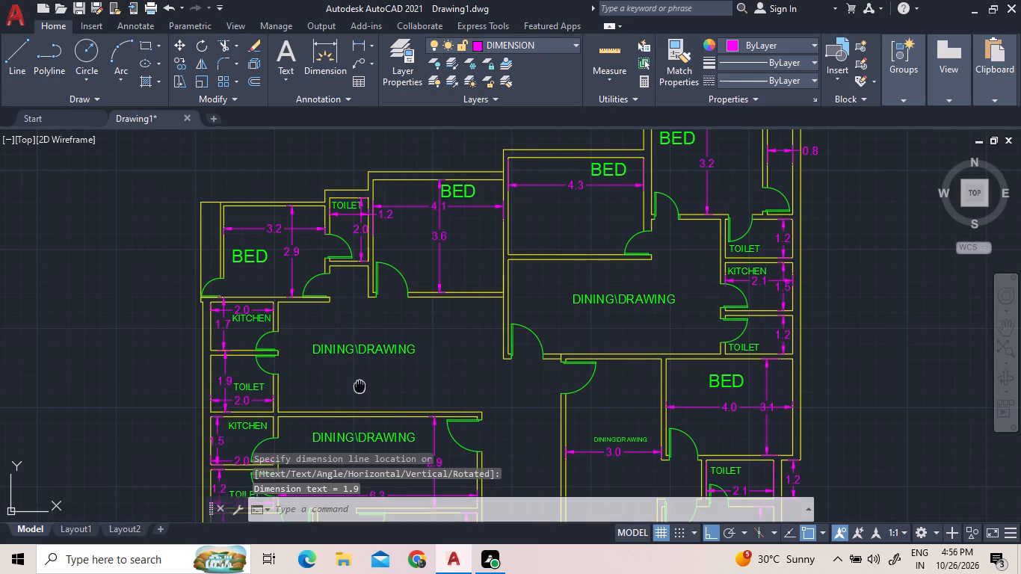
middle_drag(356, 393, 342, 404)
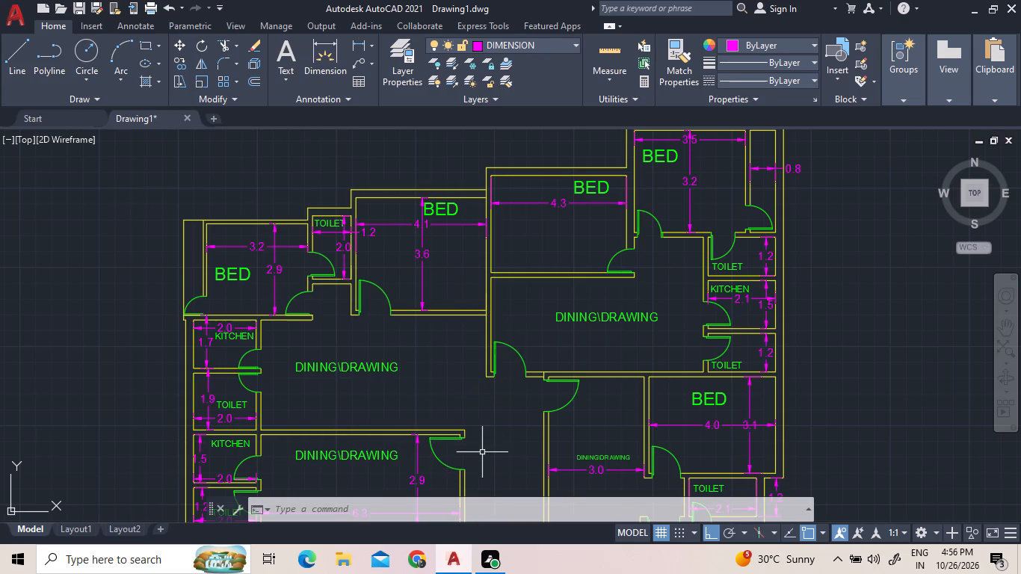
scroll(475, 454, up, 1)
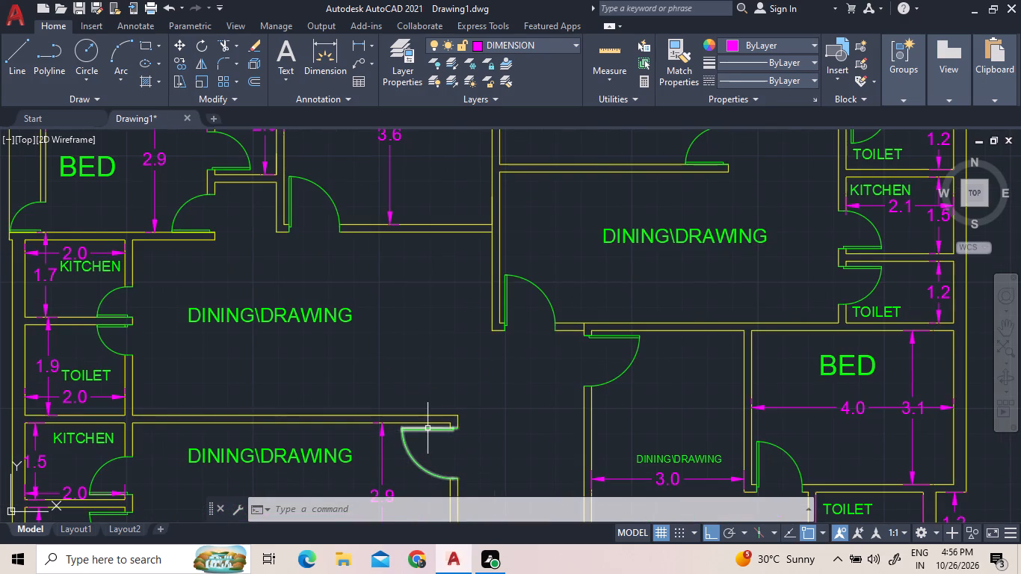
click(428, 428)
right_click(422, 378)
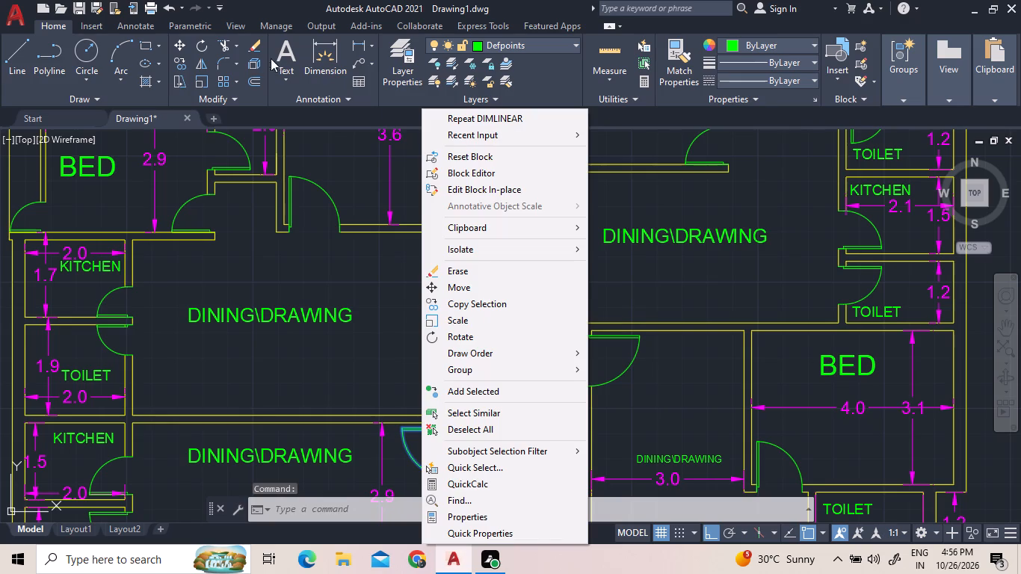
click(204, 64)
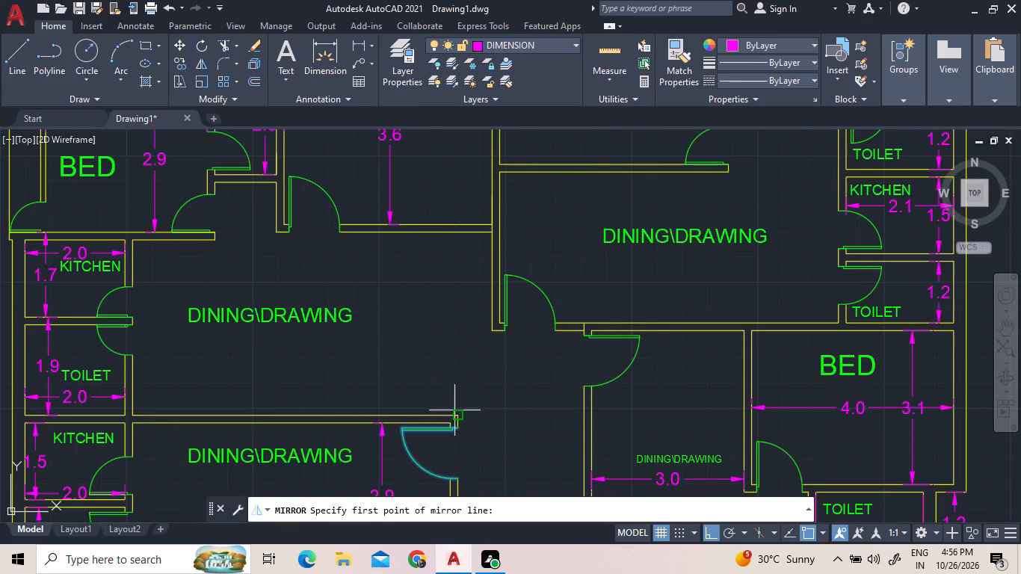
click(458, 416)
click(439, 416)
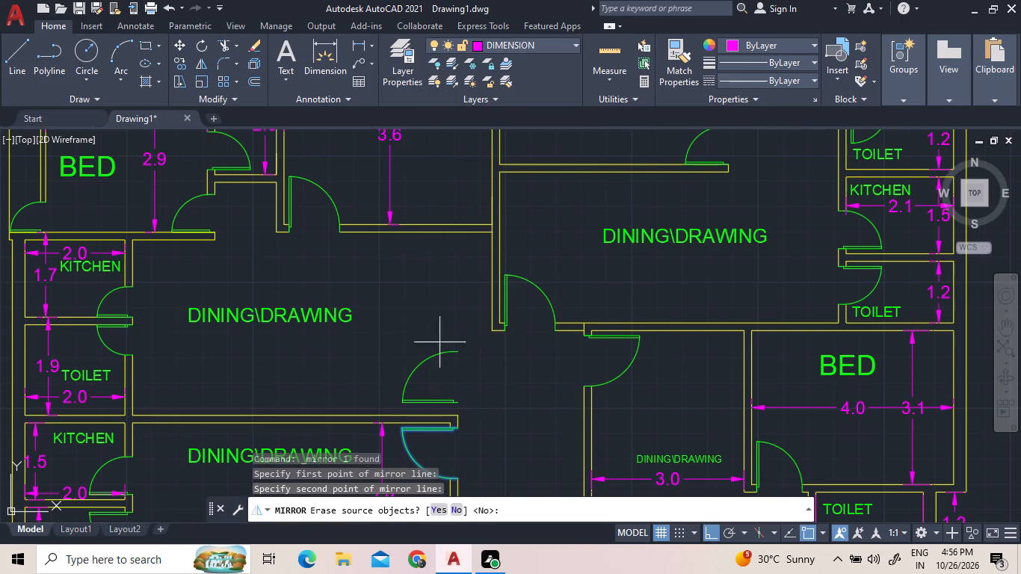
click(429, 253)
click(451, 510)
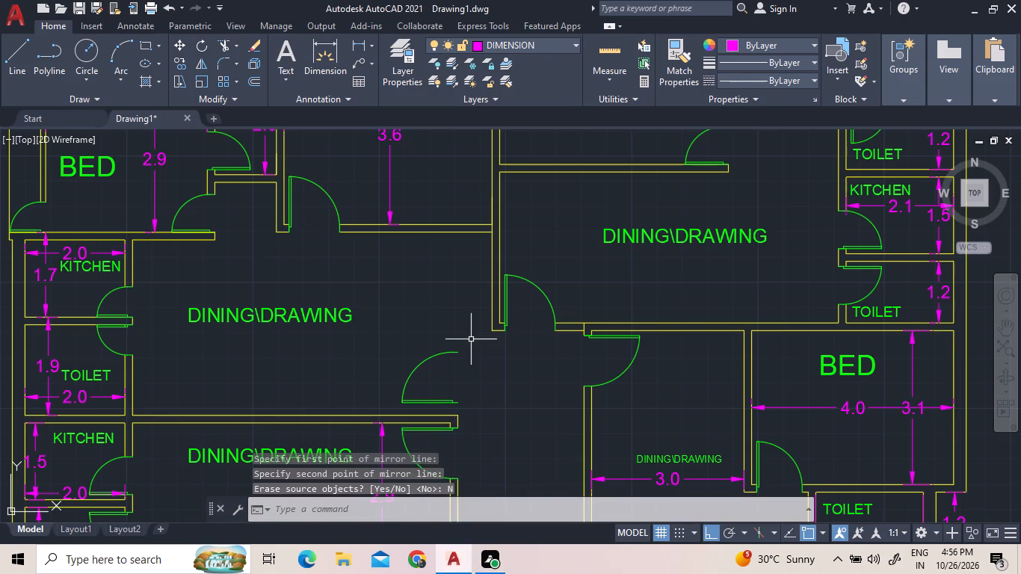
Extend the end line of the wall between the two west DINING\DRAWING rooms up to the mirrored entrance door's arc.
click(236, 46)
click(245, 100)
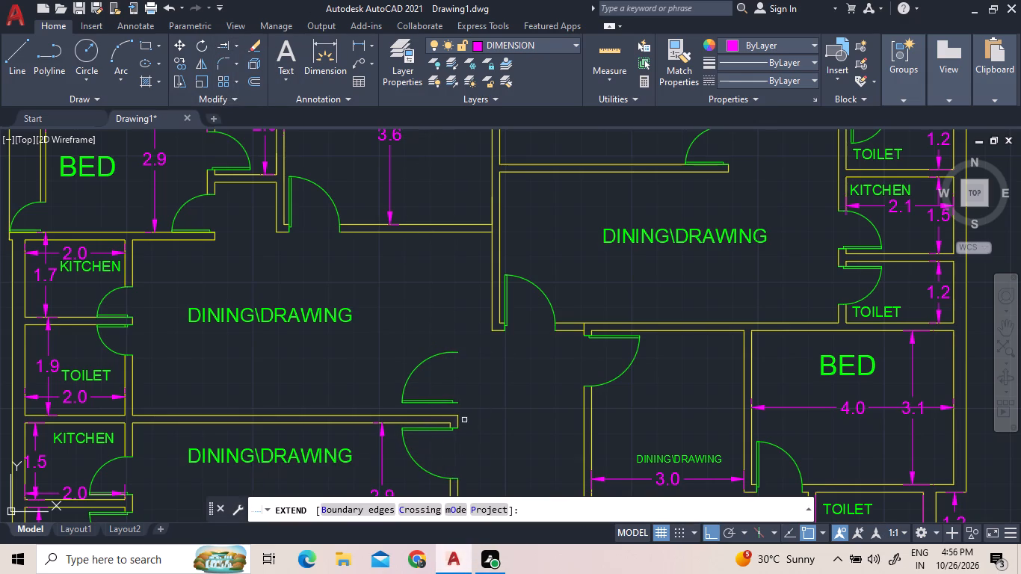
click(457, 422)
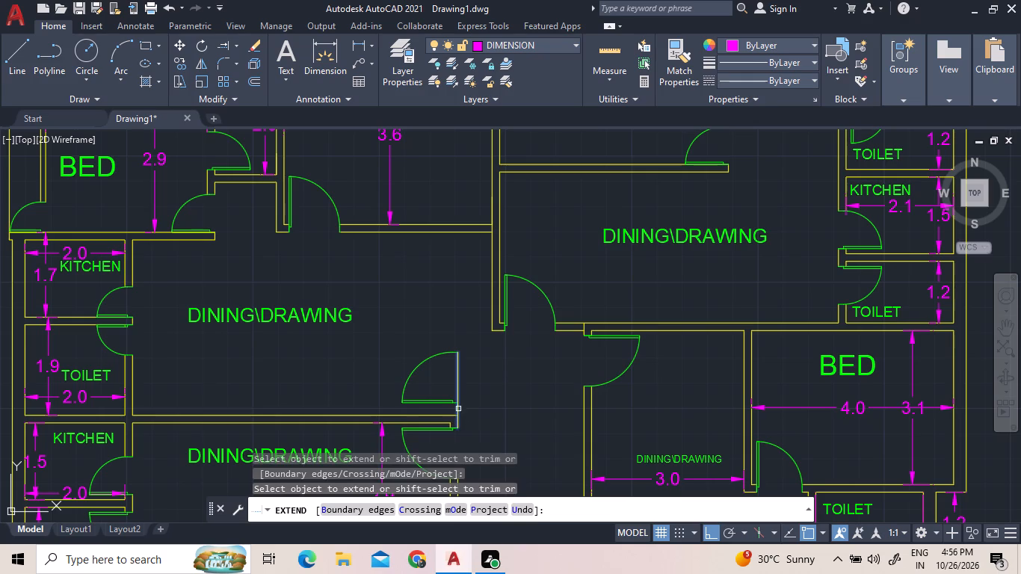
click(458, 409)
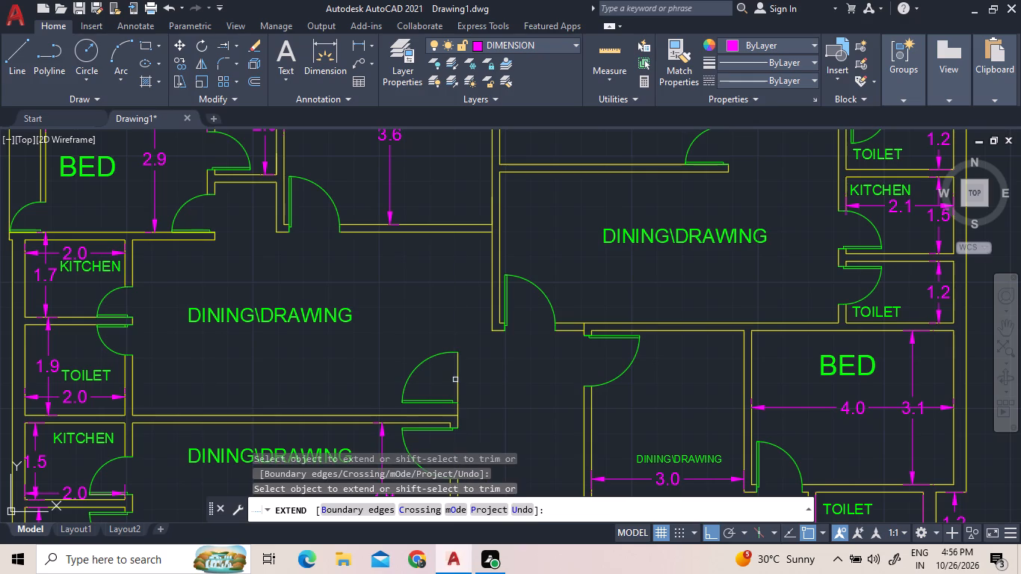
key(Escape)
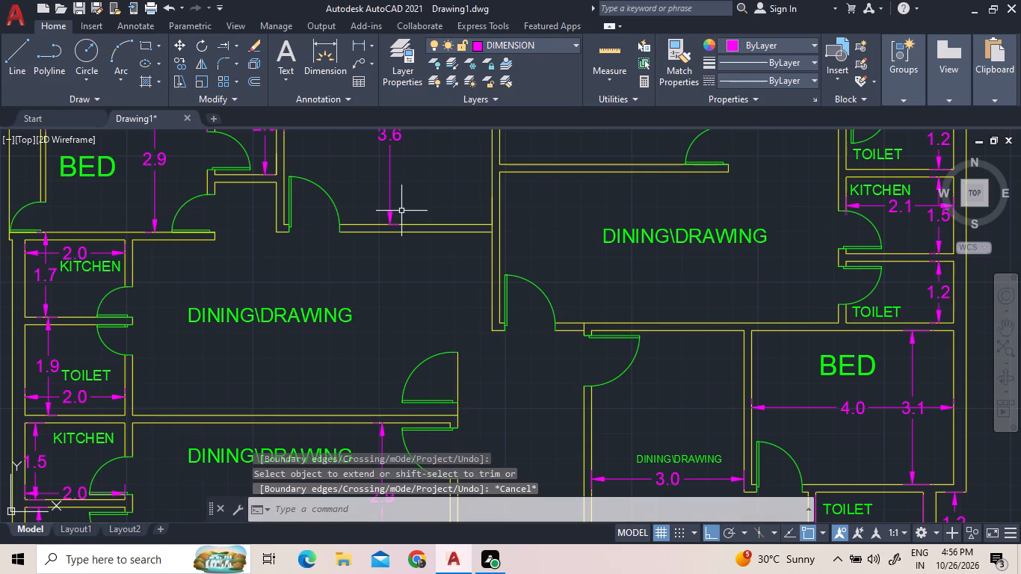
Draw a rectangle 2.44 long and 1.83 wide from the northeast inner corner of the northwest apartment's DINING\DRAWING room, extending southwest.
click(141, 40)
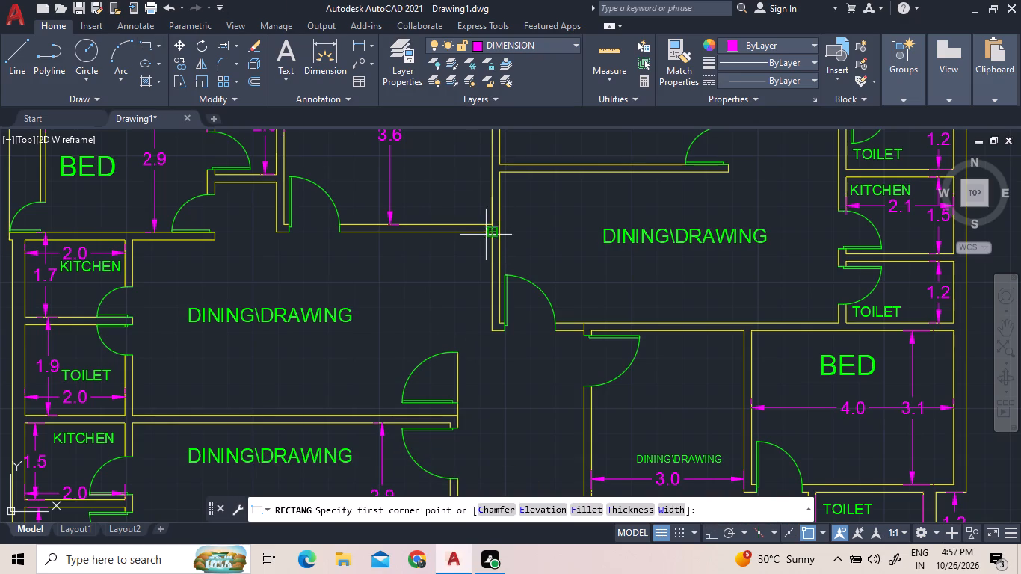
click(492, 234)
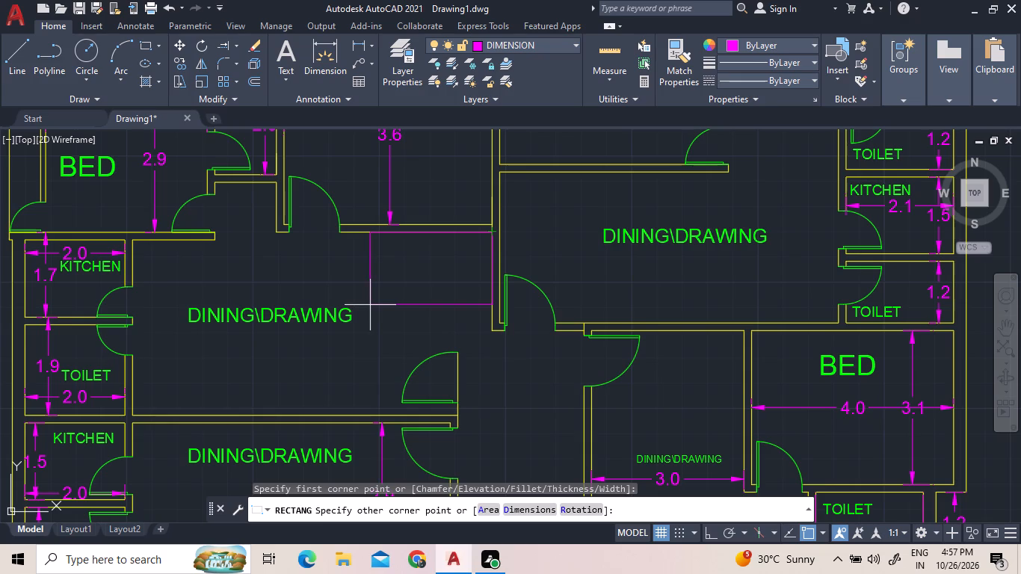
text(2.44)
key(BackSpace)
key(BackSpace)
key(BackSpace)
key(BackSpace)
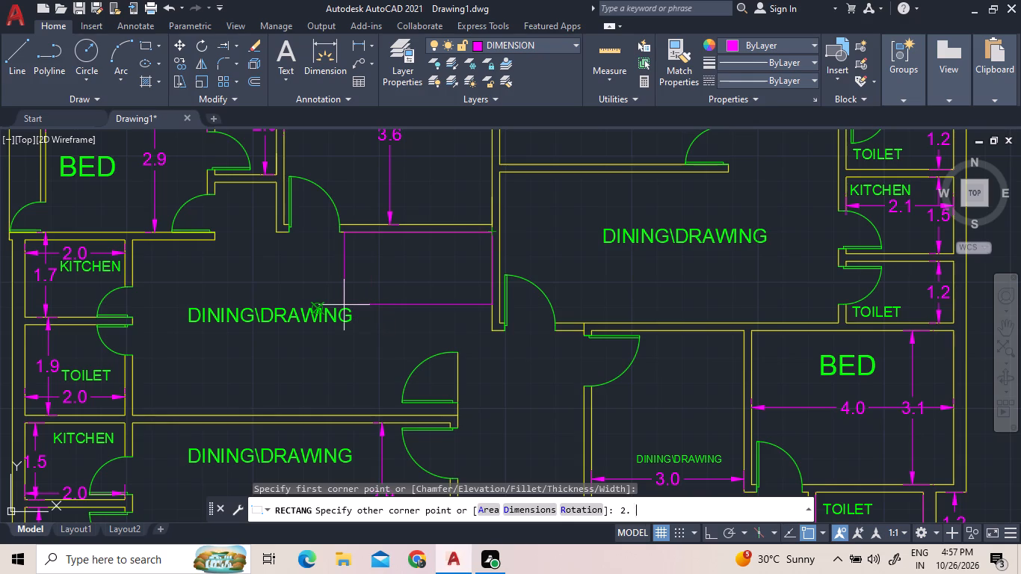
key(BackSpace)
key(BackSpace)
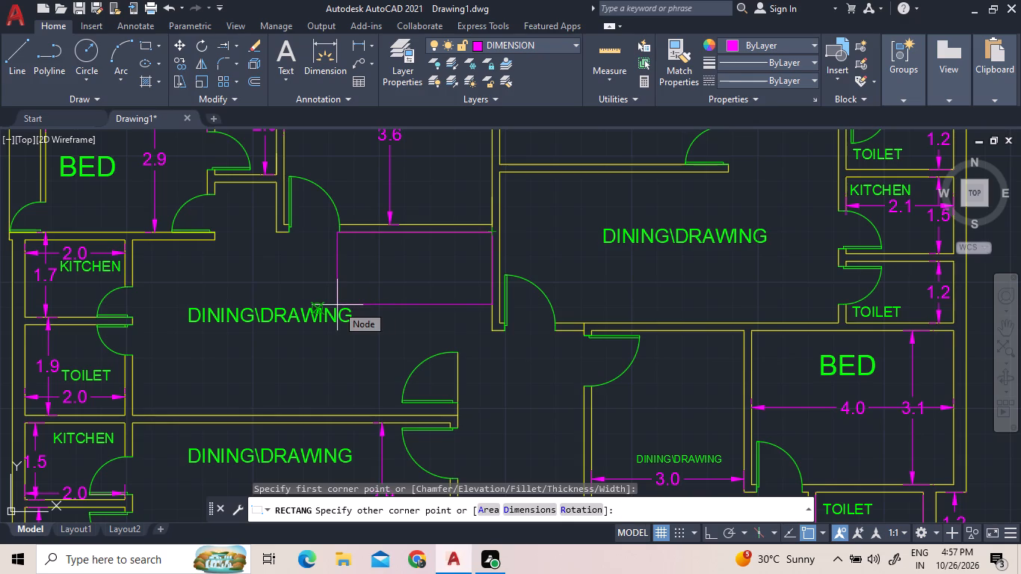
text(D)
key(space)
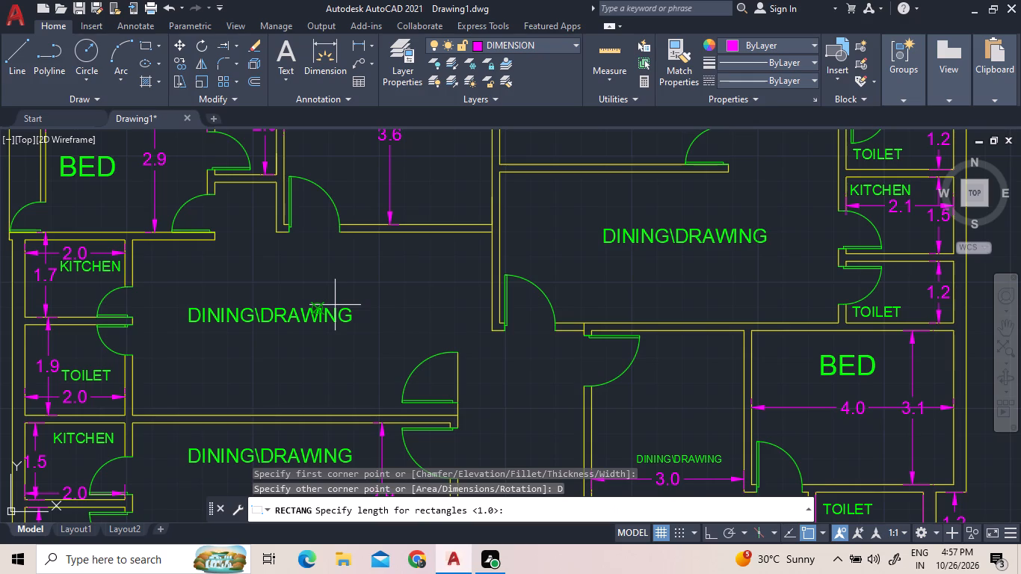
text(2.44)
key(Return)
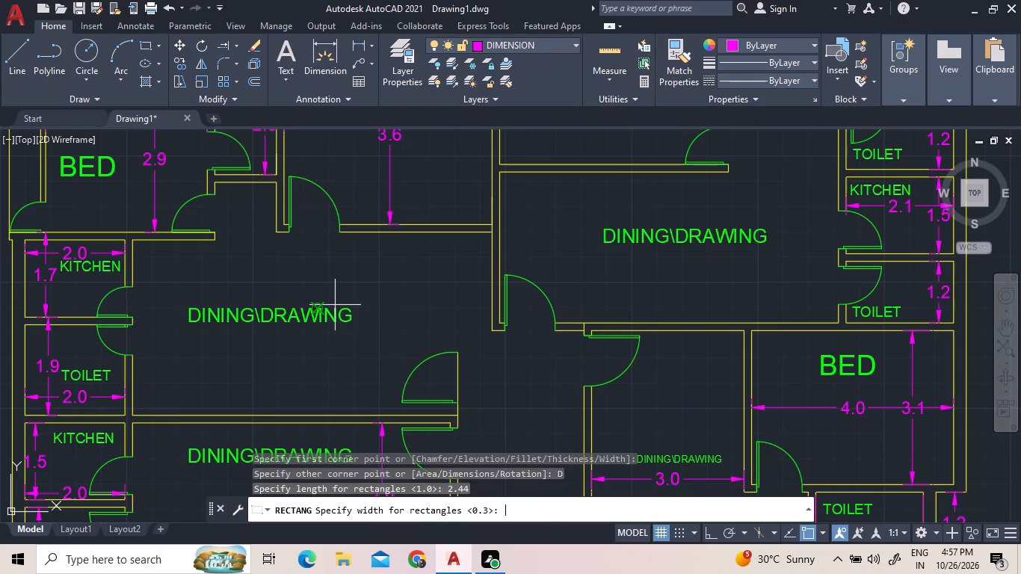
key(1)
text(.83)
key(Return)
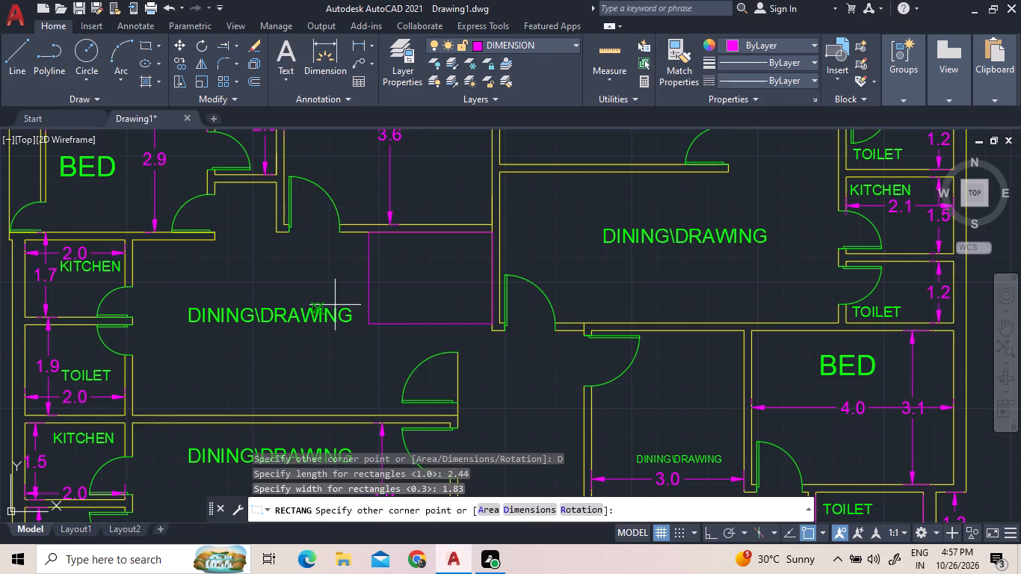
click(446, 302)
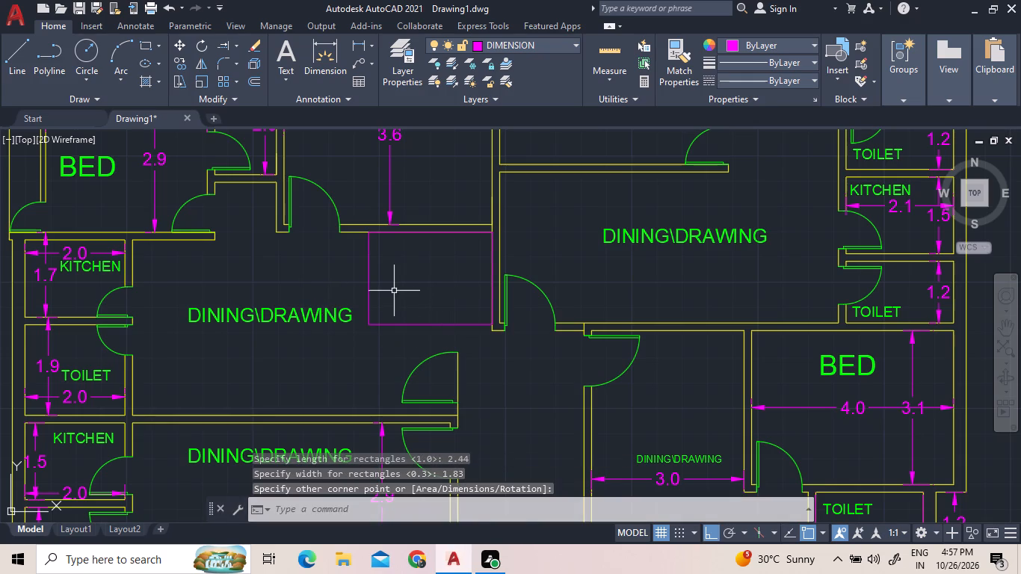
Move the new rectangle 0.25 west, away from the DINING\DRAWING room's east wall.
click(389, 290)
click(351, 277)
right_click(477, 206)
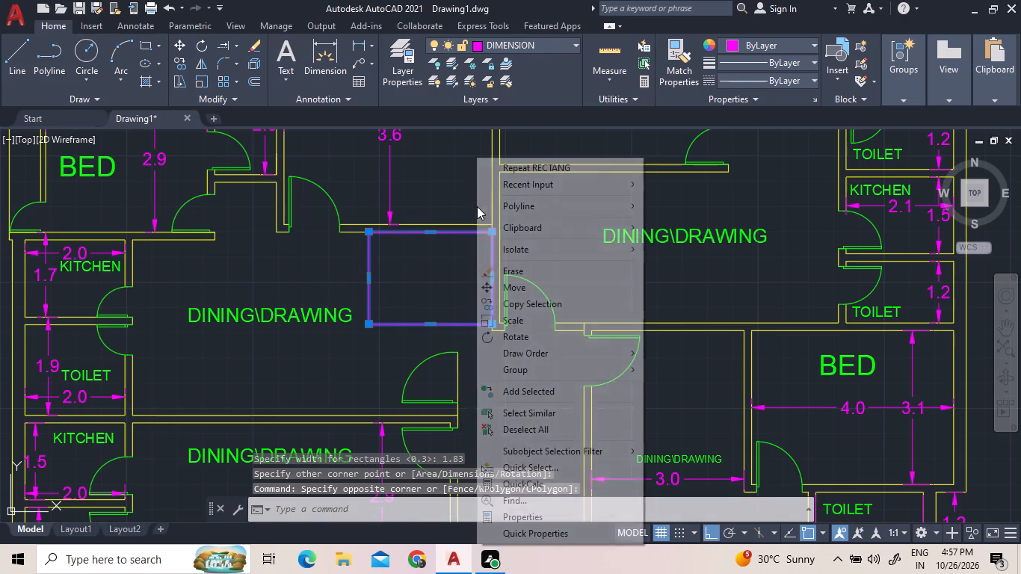
click(499, 286)
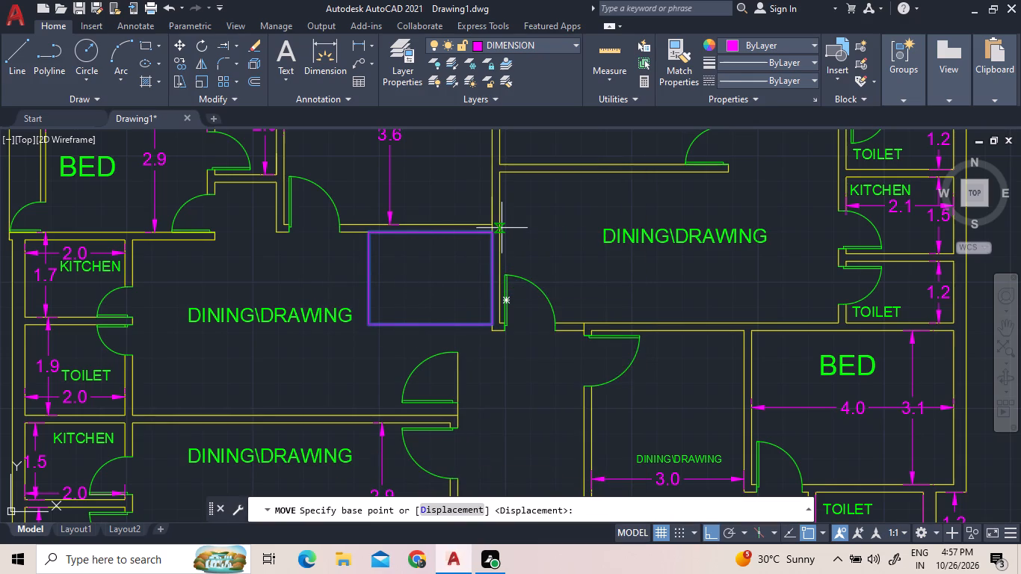
click(492, 229)
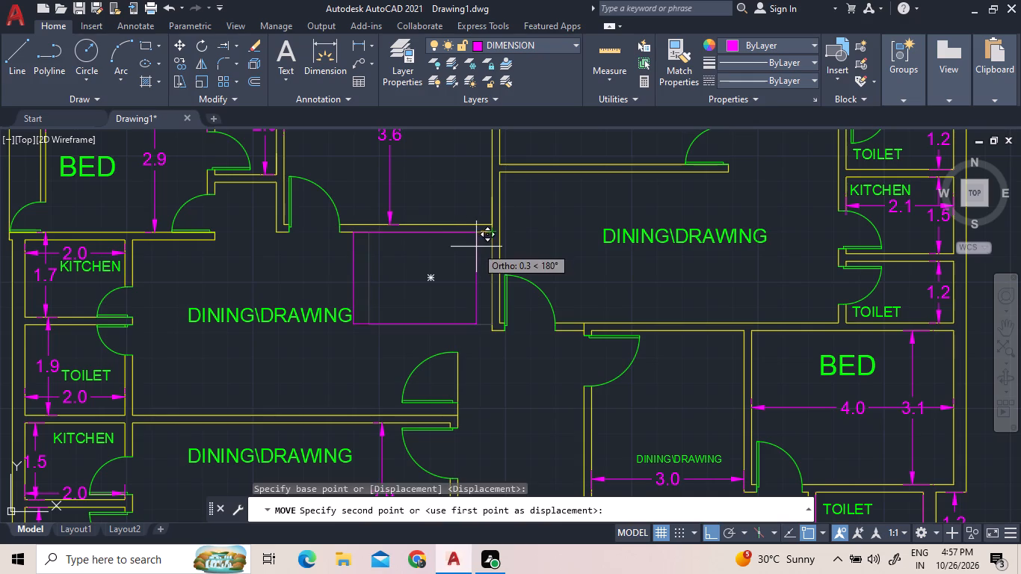
text(0.1)
key(BackSpace)
text(25)
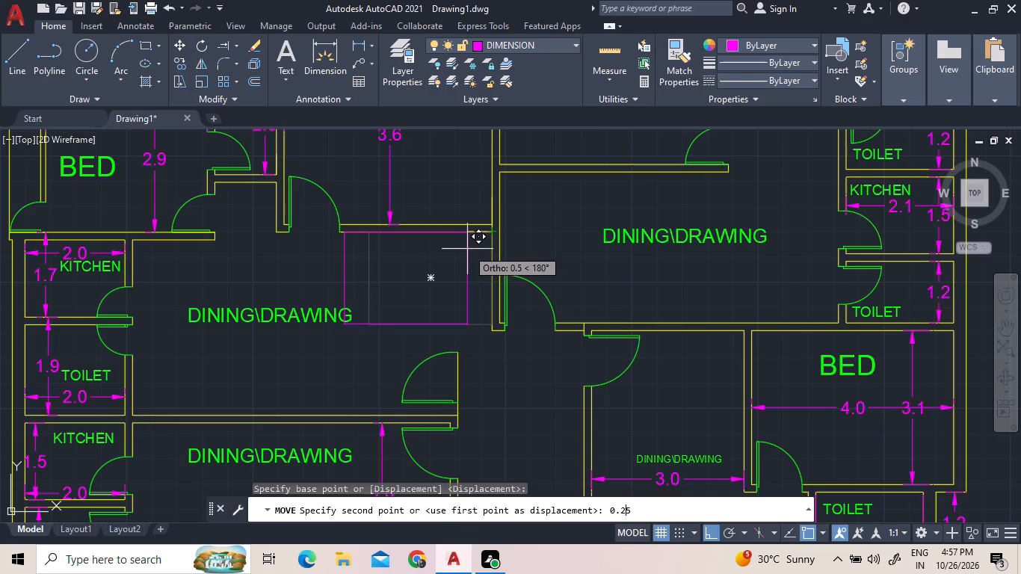
key(Return)
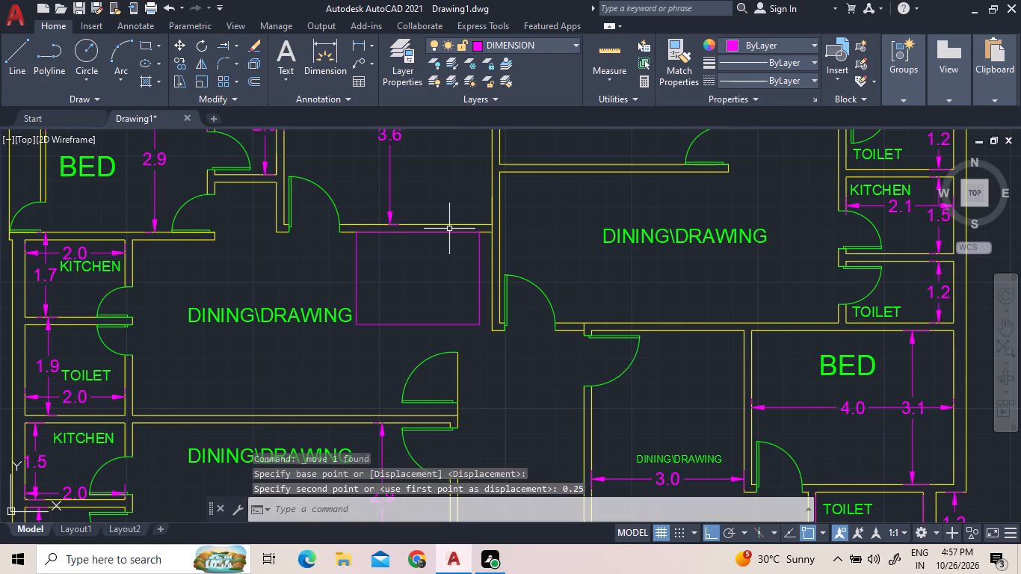
Move the rectangle 0.25 south, away from the wall above it.
click(449, 232)
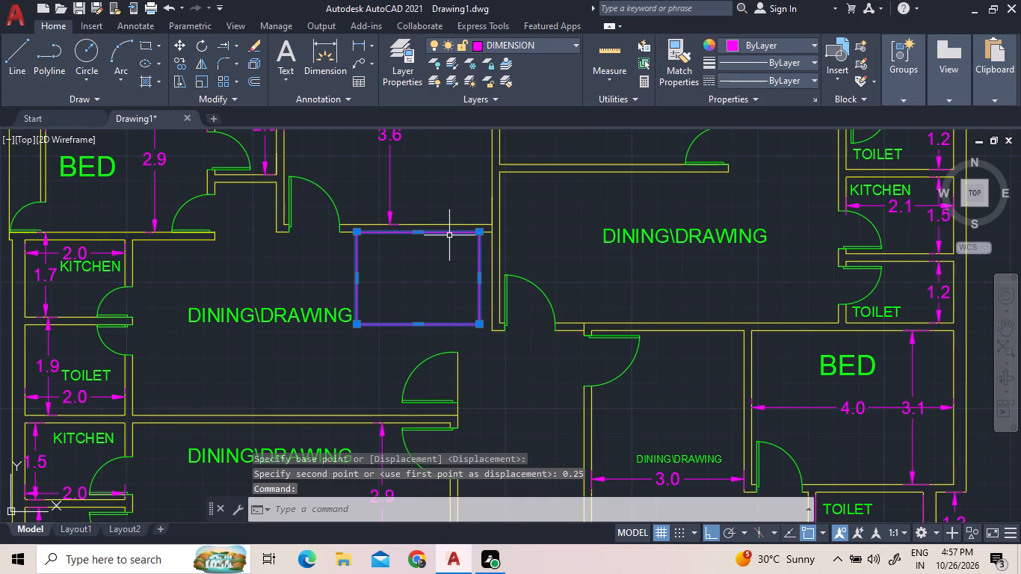
right_click(449, 237)
click(490, 291)
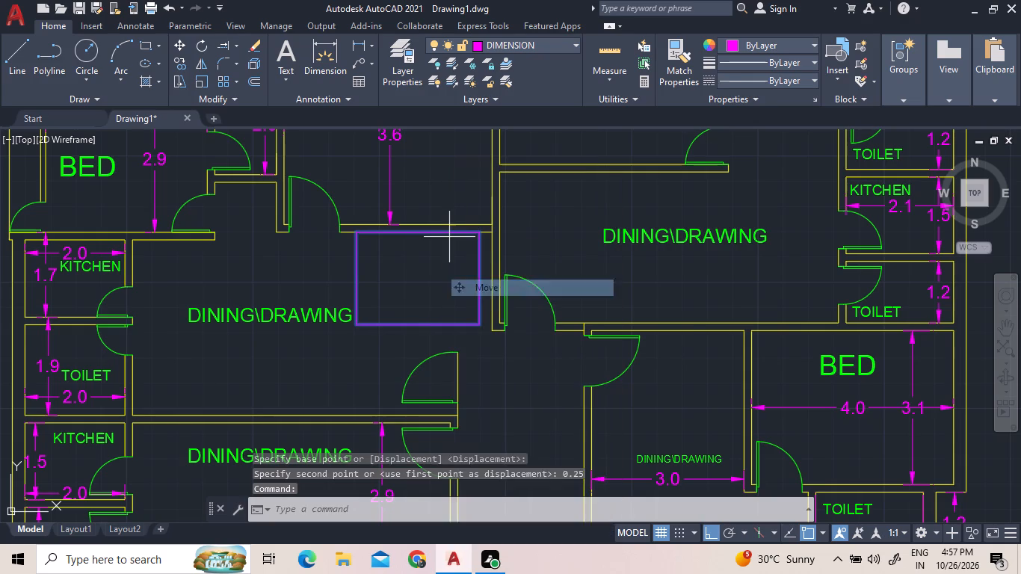
click(475, 228)
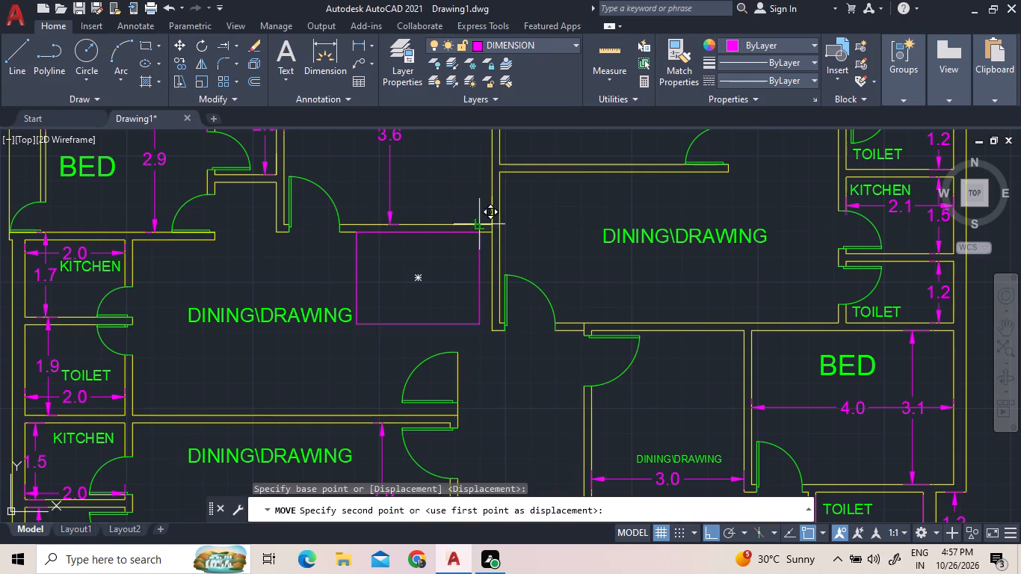
text(0.25)
key(Return)
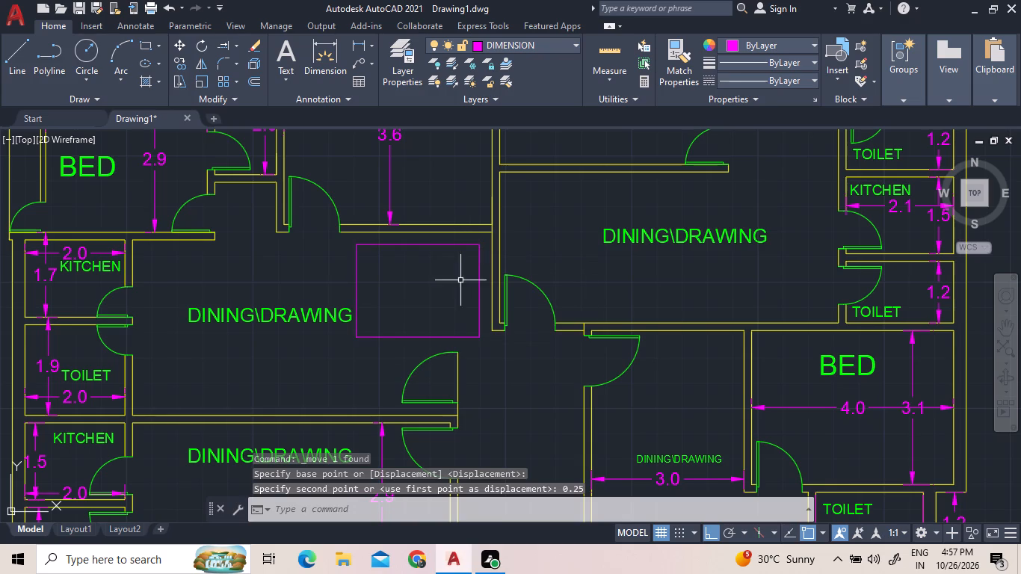
Offset the rectangle outward by 0.25 to form a double-line enclosure in the DINING\DRAWING room's northeast corner.
click(420, 245)
click(253, 75)
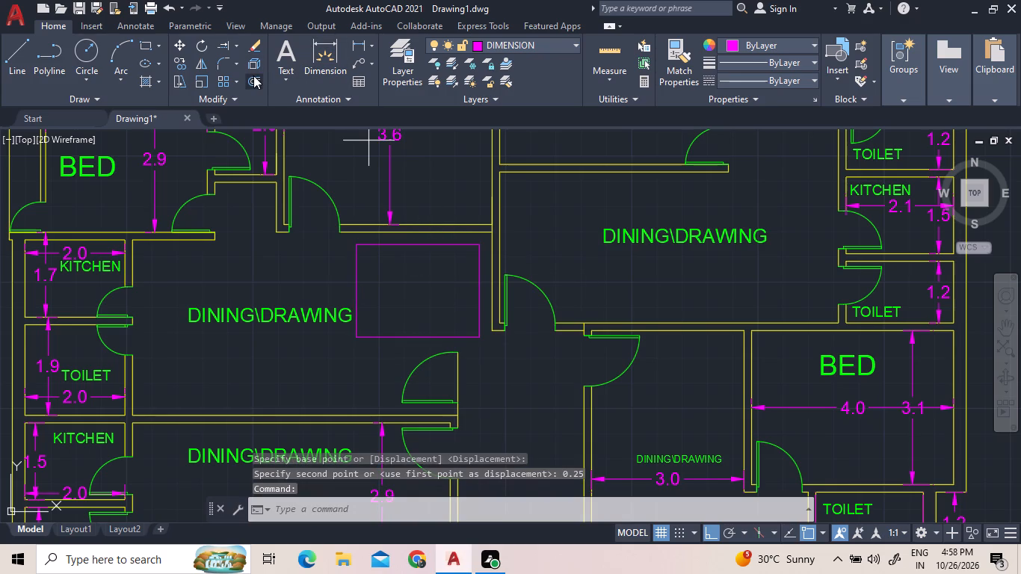
key(0)
key(period)
text(25)
key(Return)
click(256, 96)
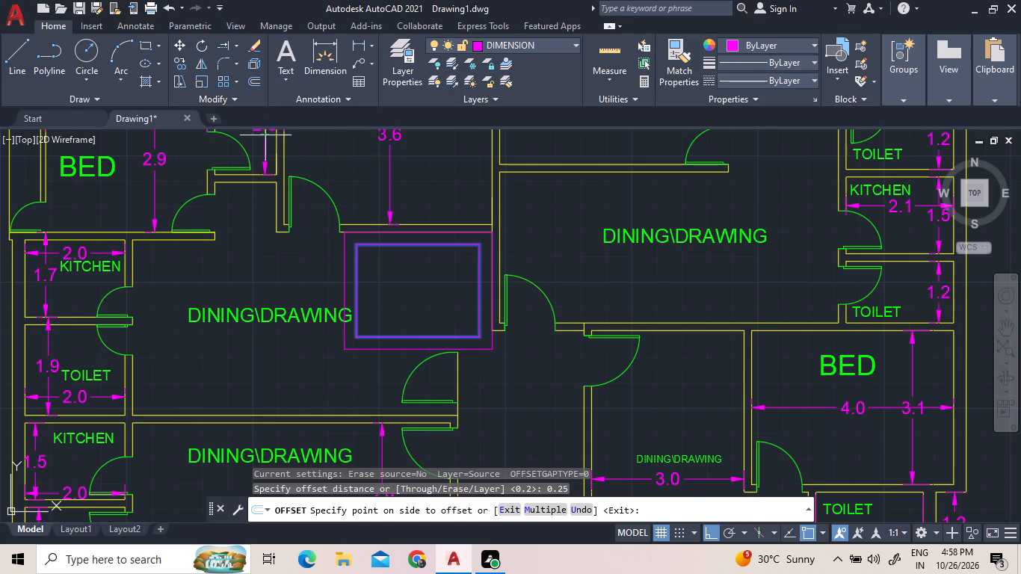
click(338, 167)
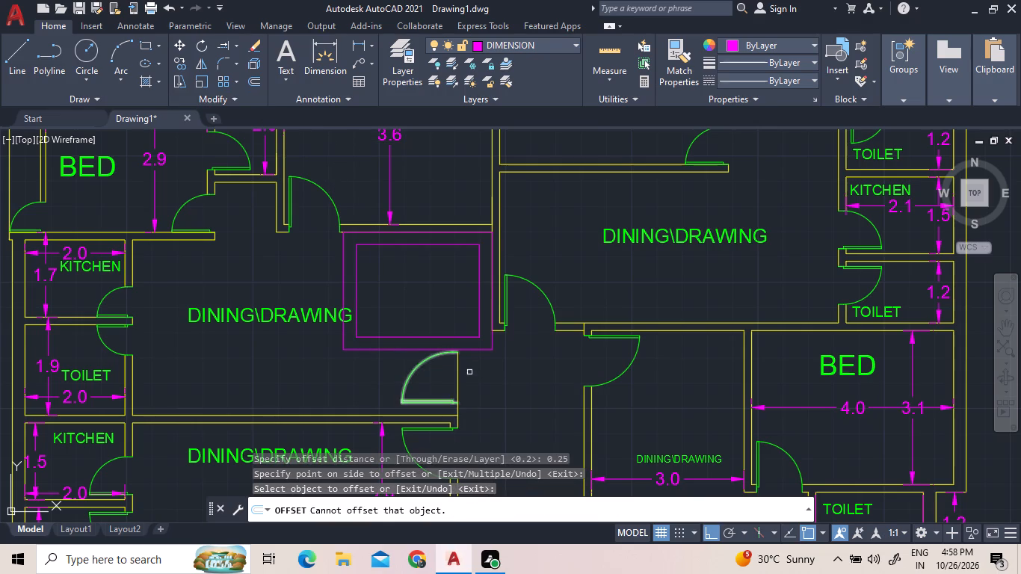
click(481, 387)
right_click(388, 369)
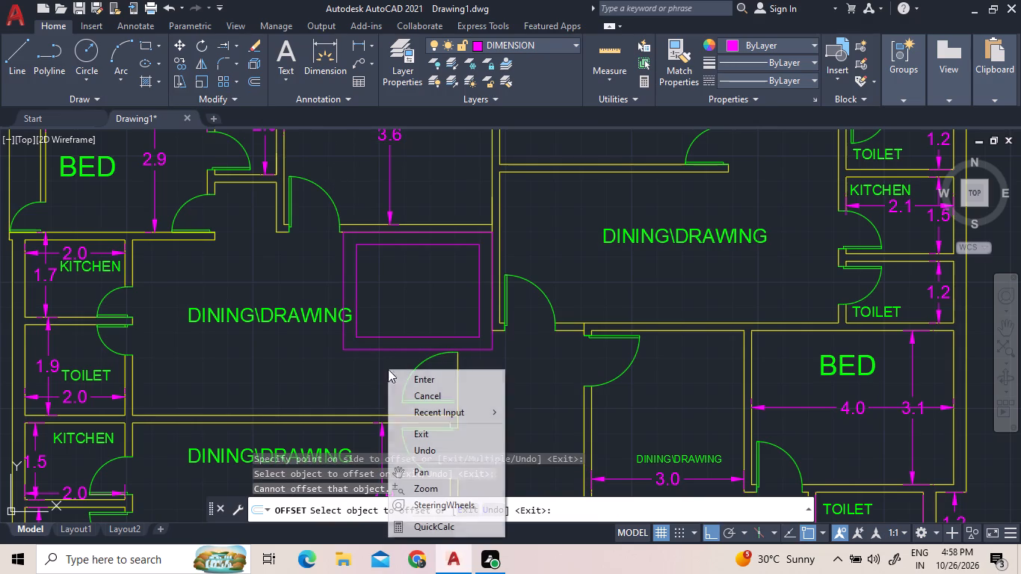
click(401, 380)
click(478, 402)
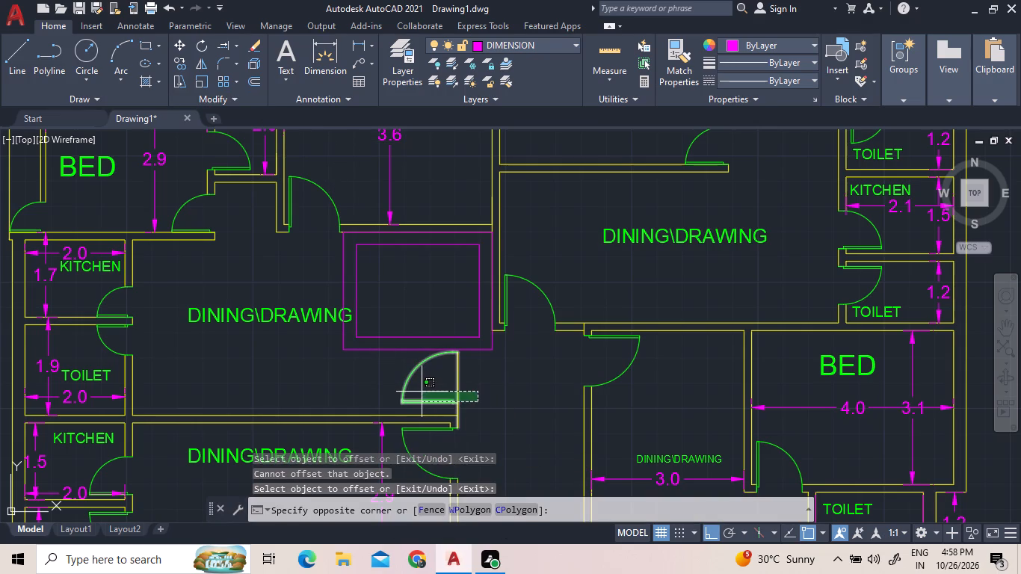
key(Escape)
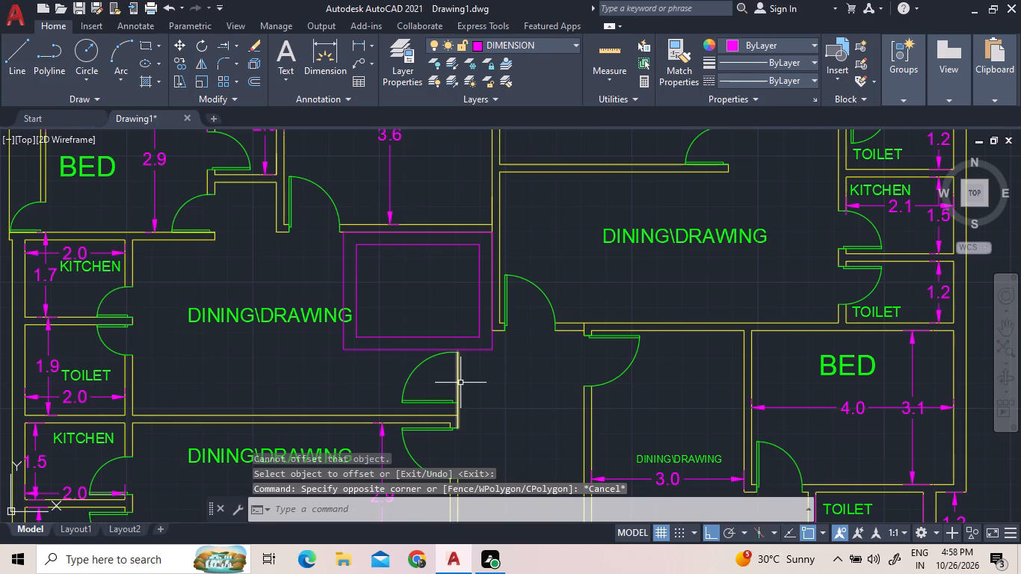
Trim the extended wall end line out of the mirrored entrance door's opening.
key(t)
key(r)
key(space)
key(space)
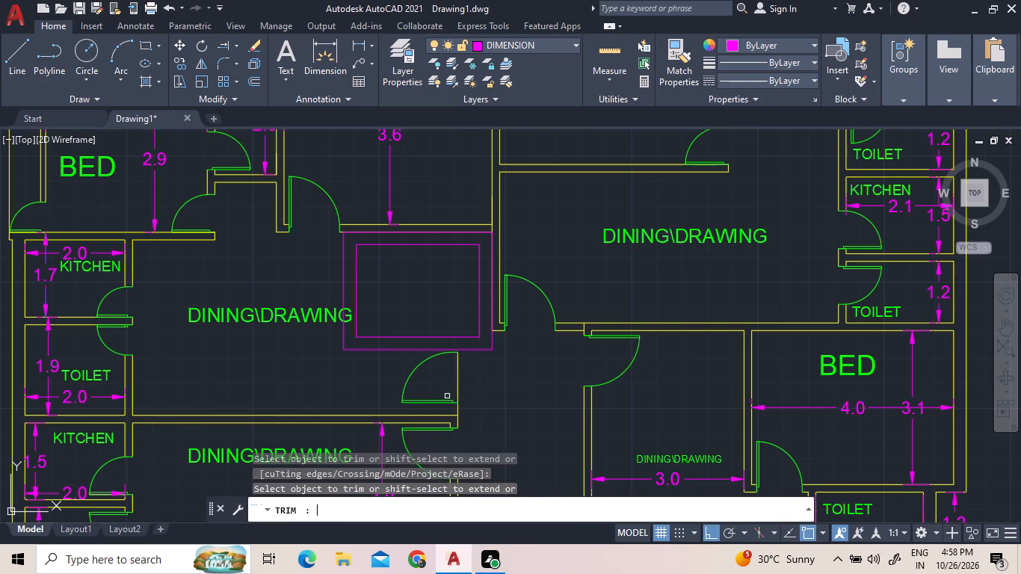
click(456, 374)
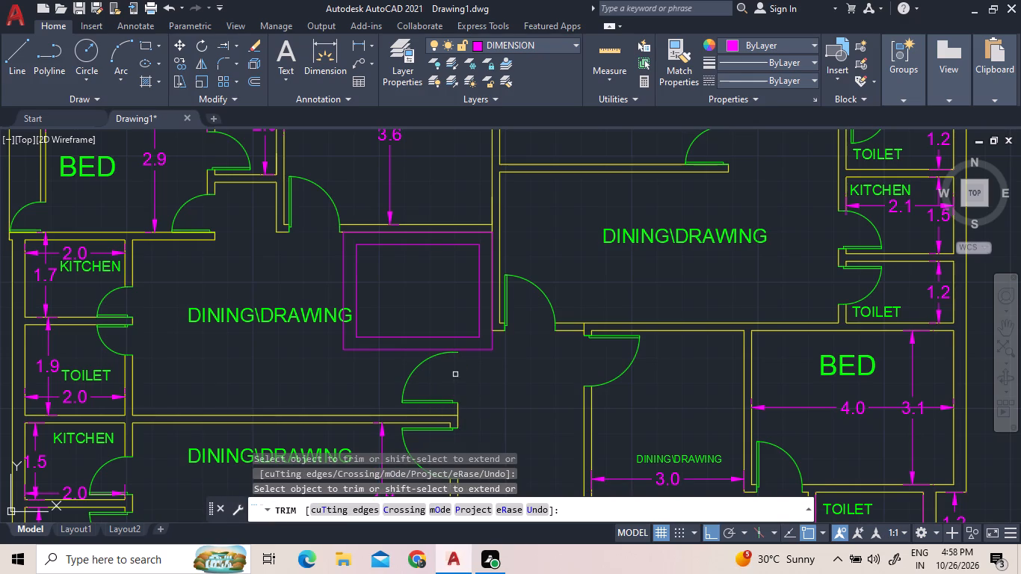
right_click(463, 377)
click(503, 151)
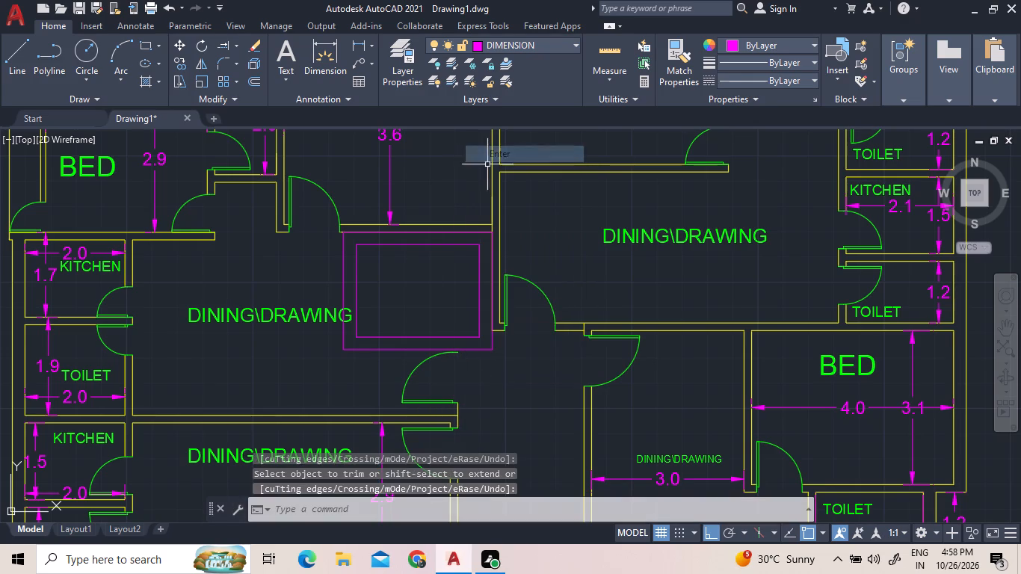
Move the northwest apartment's entrance door about 2.3 west, to below the double-line enclosure's southwest corner.
click(428, 370)
click(392, 371)
right_click(391, 371)
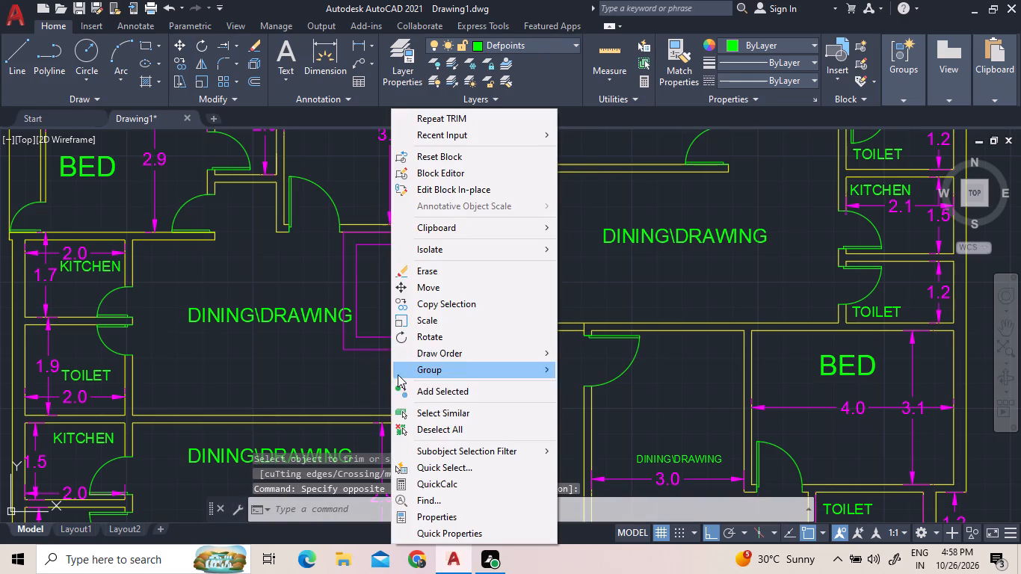
click(463, 287)
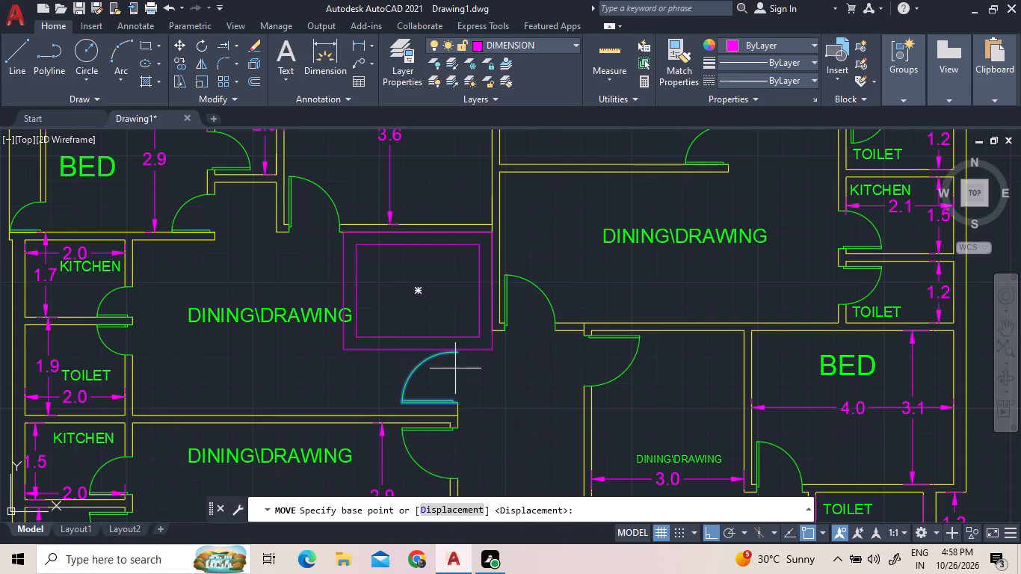
click(459, 401)
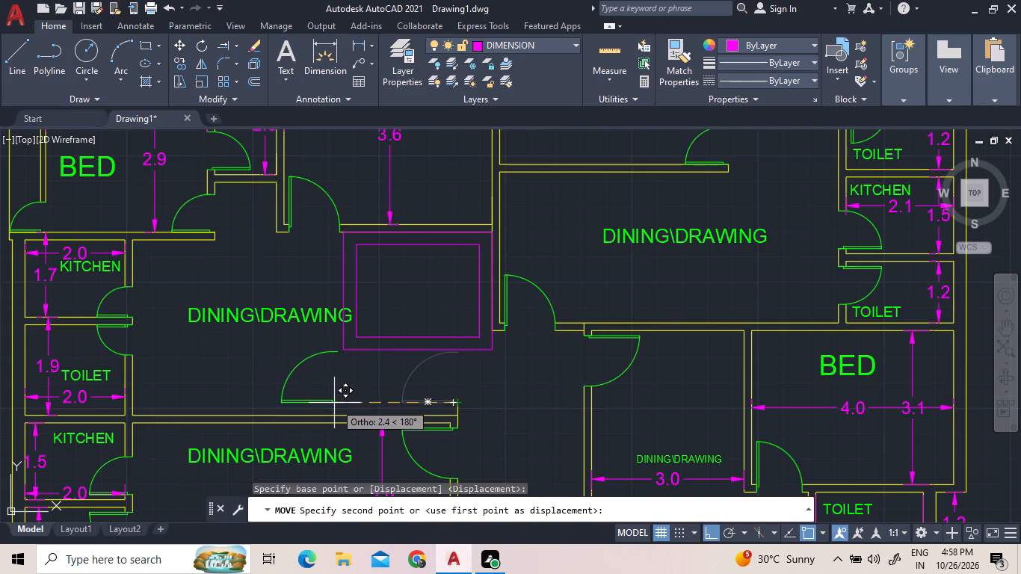
scroll(337, 401, up, 2)
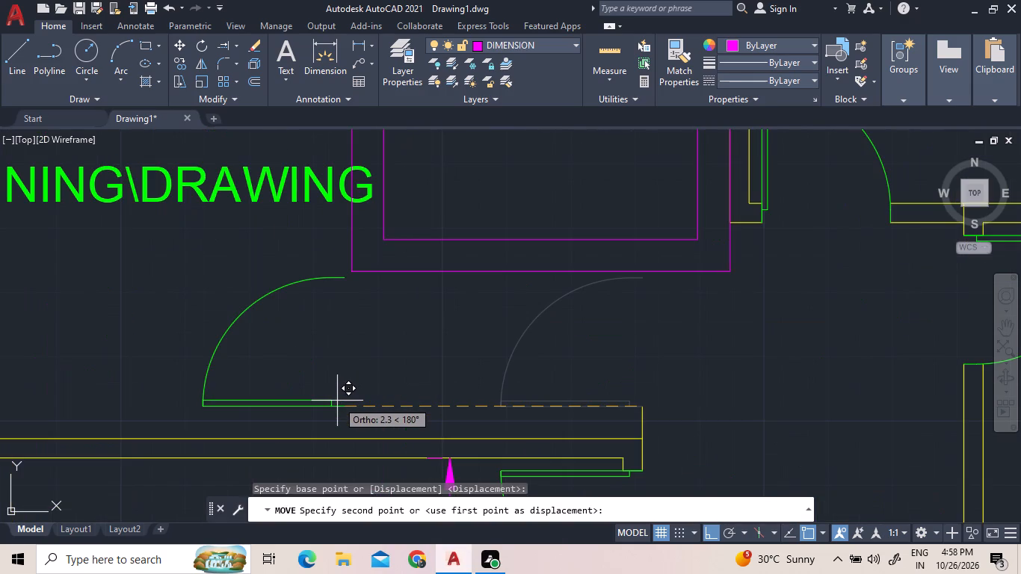
click(336, 401)
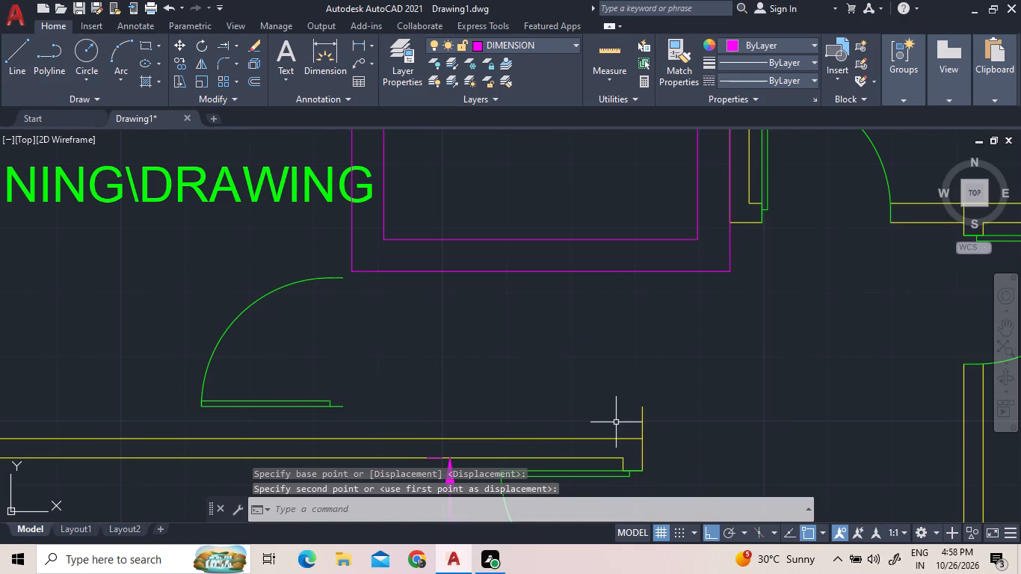
Trim the leftover wall end line projecting above the corner where the entrance door stood.
key(t)
key(r)
key(space)
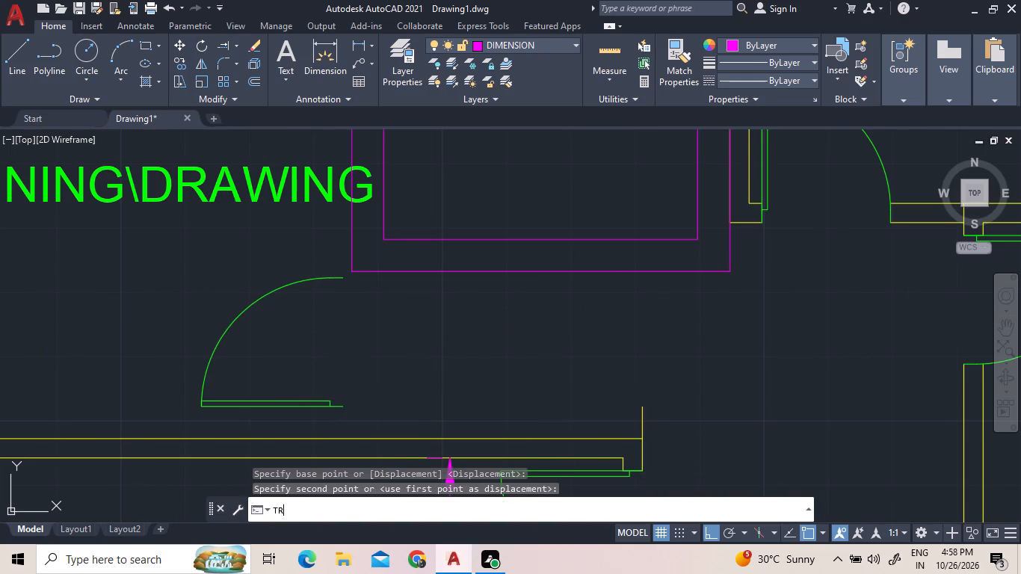
key(space)
click(643, 419)
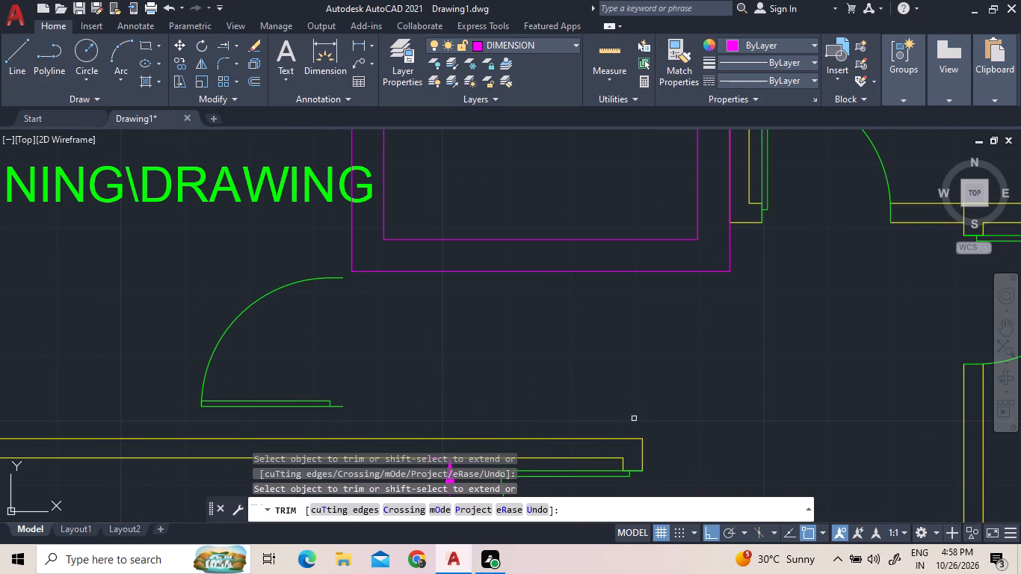
scroll(419, 377, down, 1)
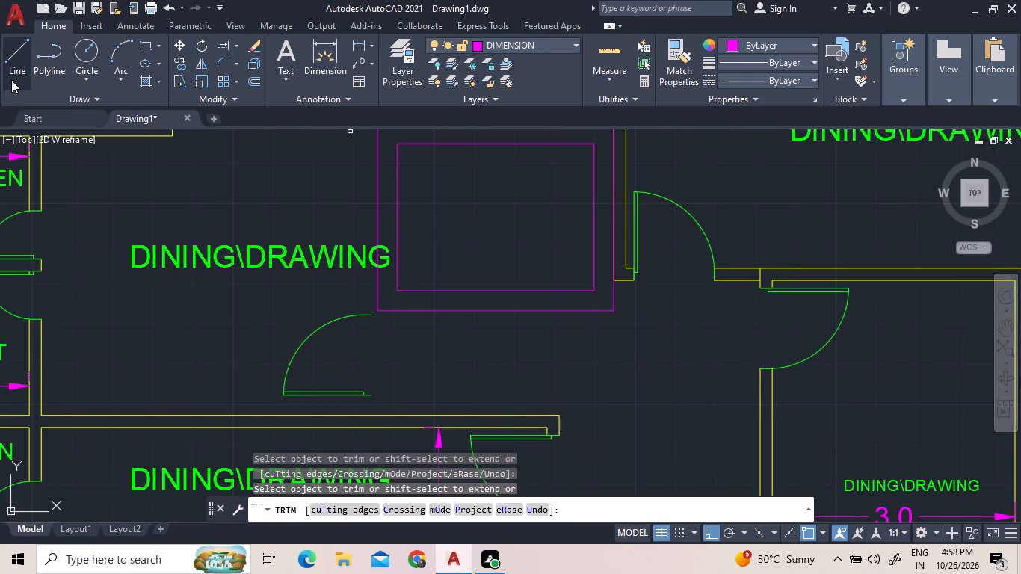
Draw a vertical line from the enclosure's outer southwest corner down to the DINING\DRAWING room's south wall.
click(11, 79)
click(380, 310)
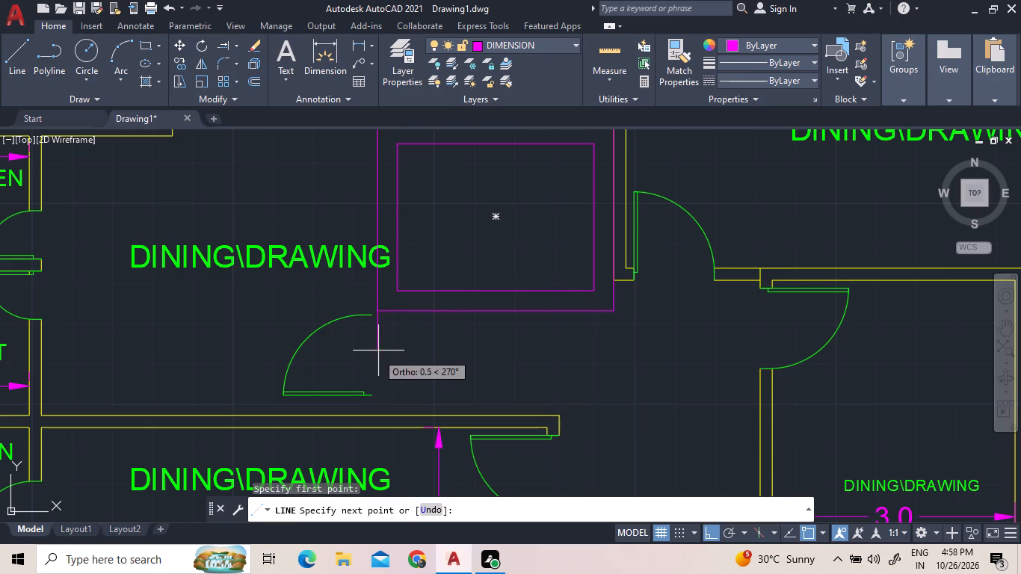
click(376, 416)
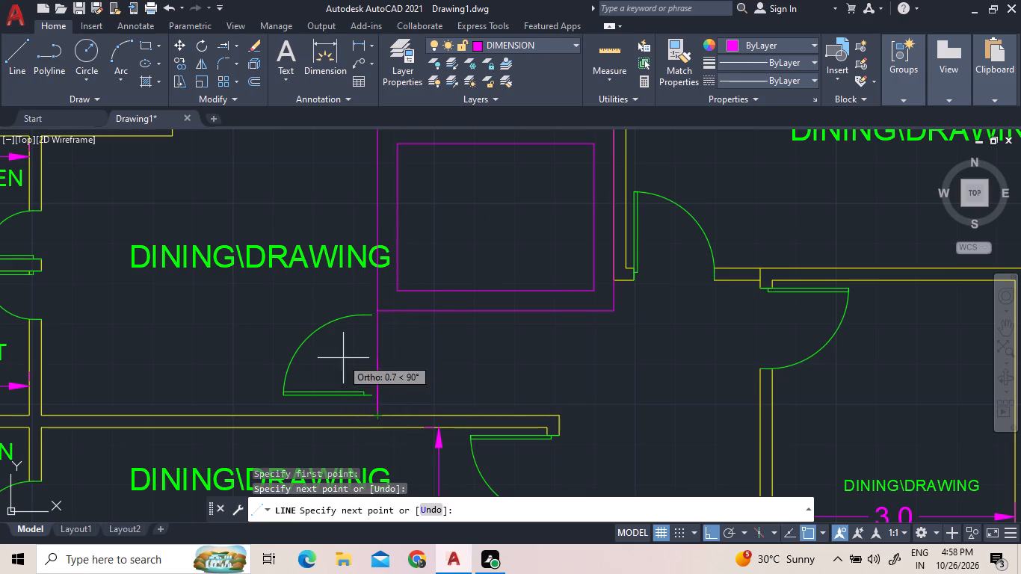
key(Escape)
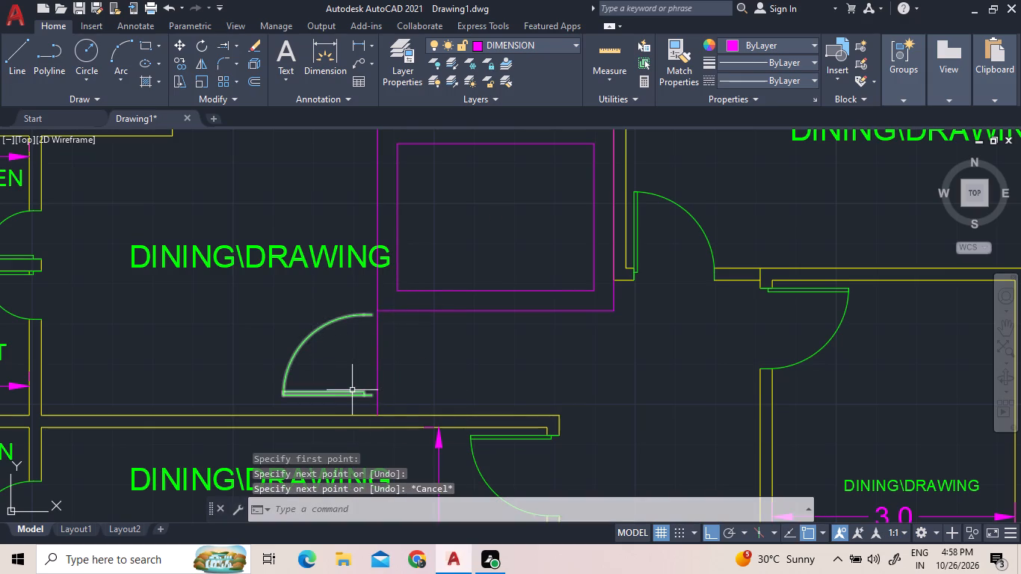
Move the entrance door so its hinge corner meets the foot of the new vertical line at the south wall.
click(351, 391)
right_click(351, 391)
click(421, 292)
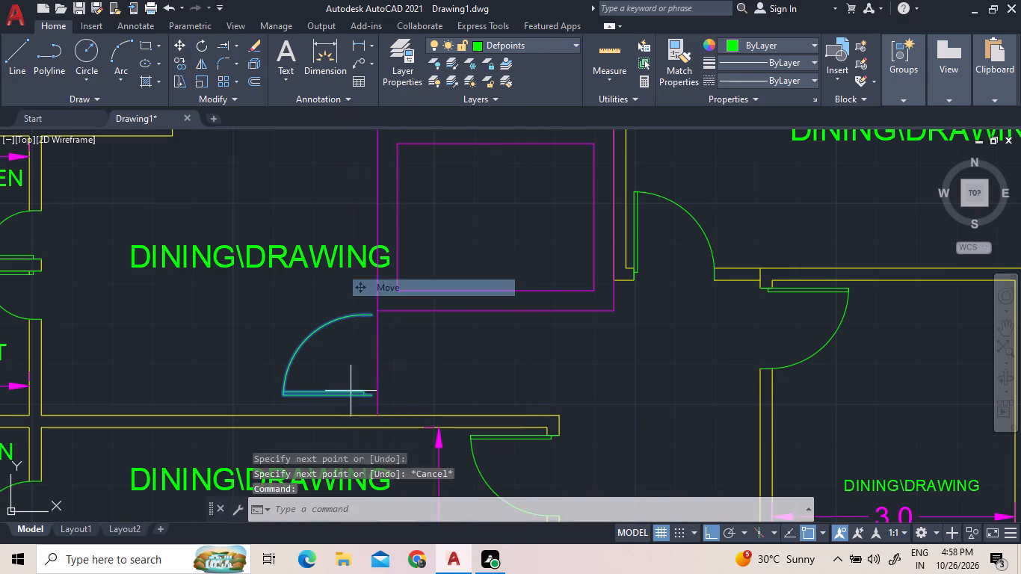
click(368, 398)
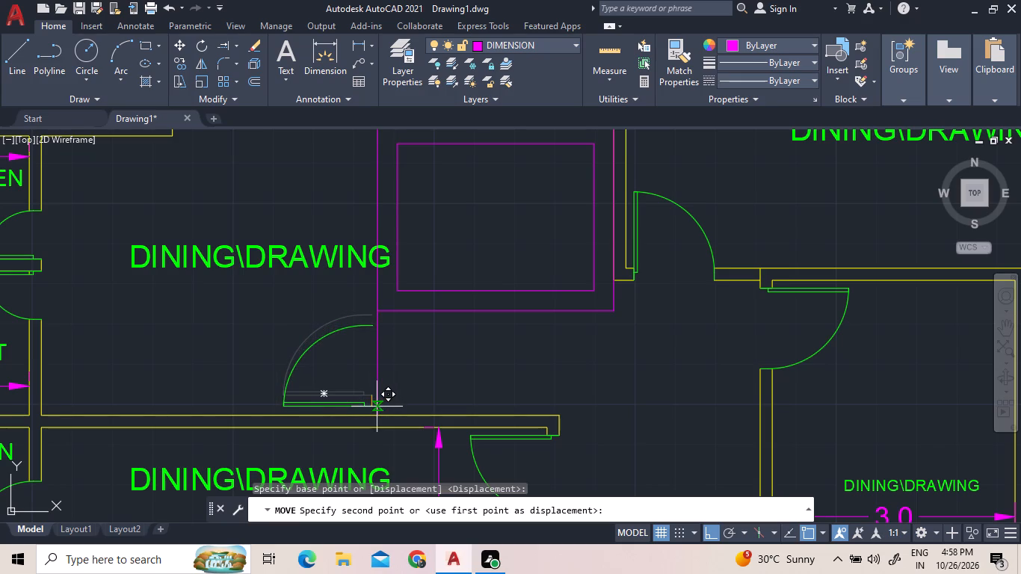
scroll(377, 407, up, 1)
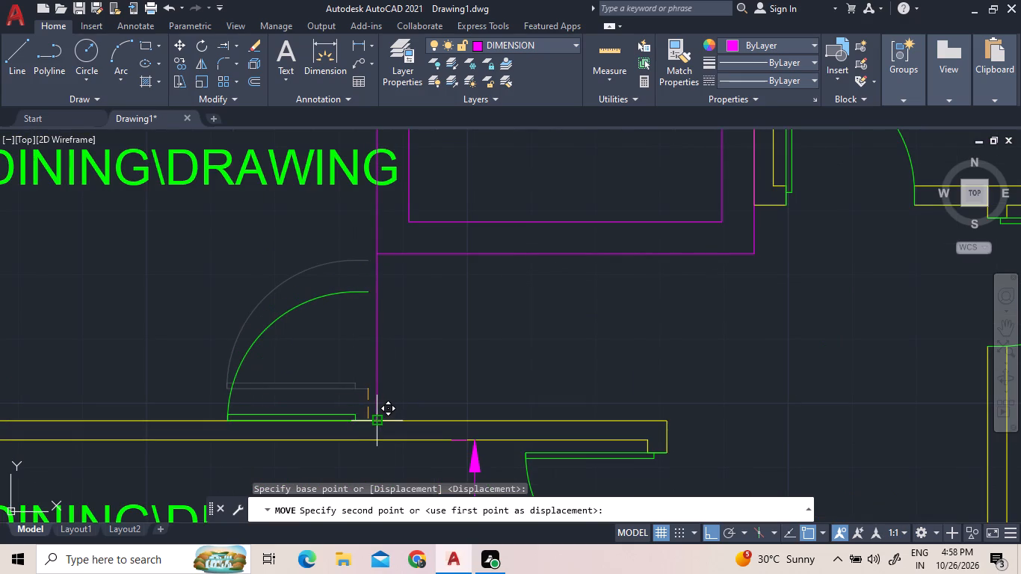
click(377, 423)
Trim the part of the vertical line that crosses the entrance door's opening.
scroll(459, 297, down, 1)
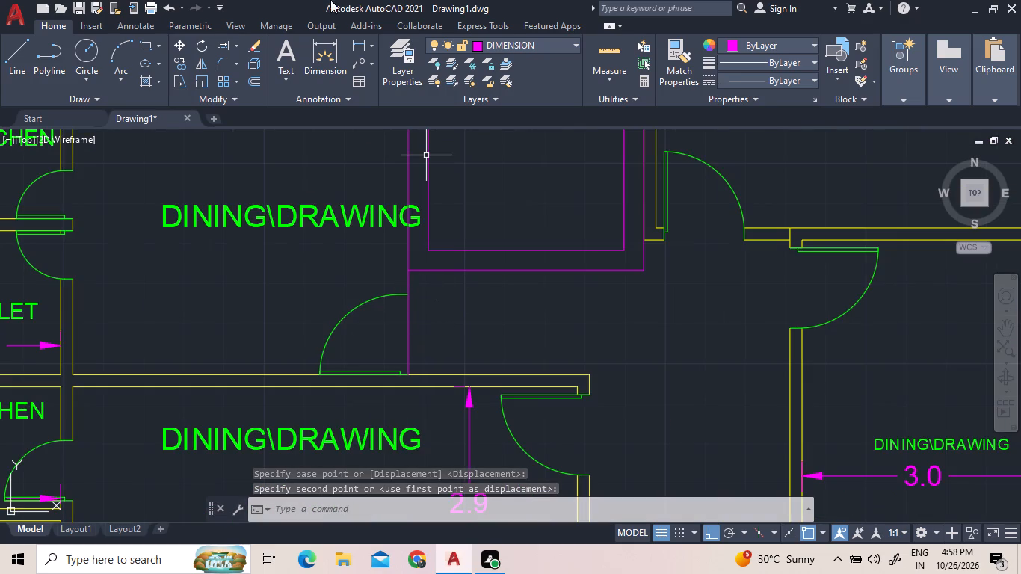
click(233, 45)
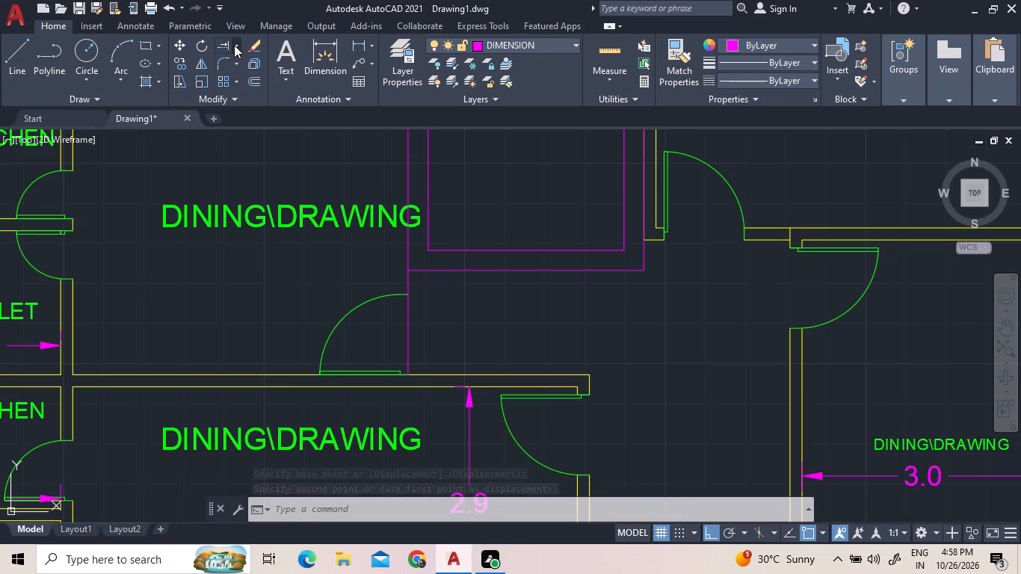
click(239, 69)
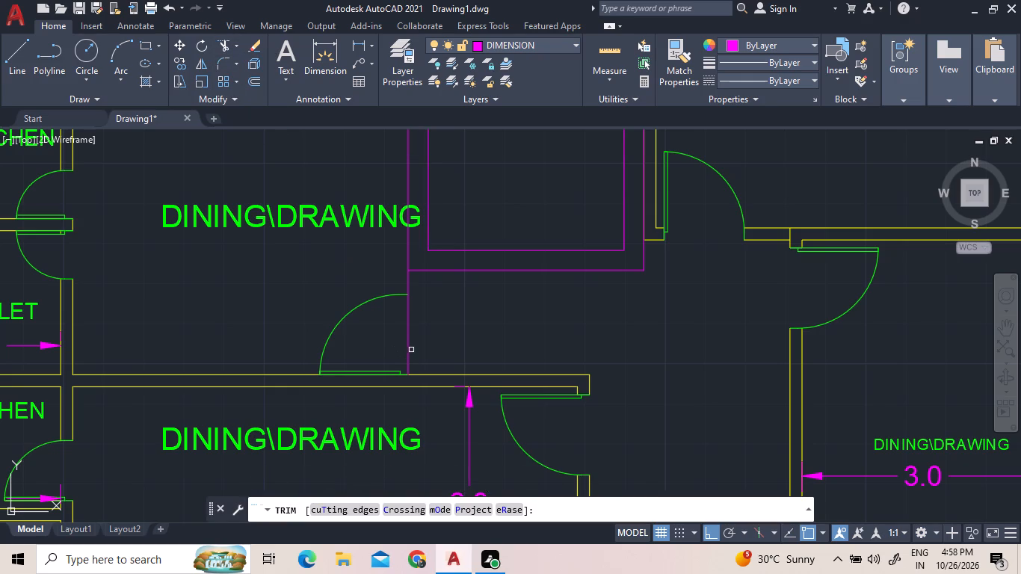
click(410, 339)
right_click(437, 289)
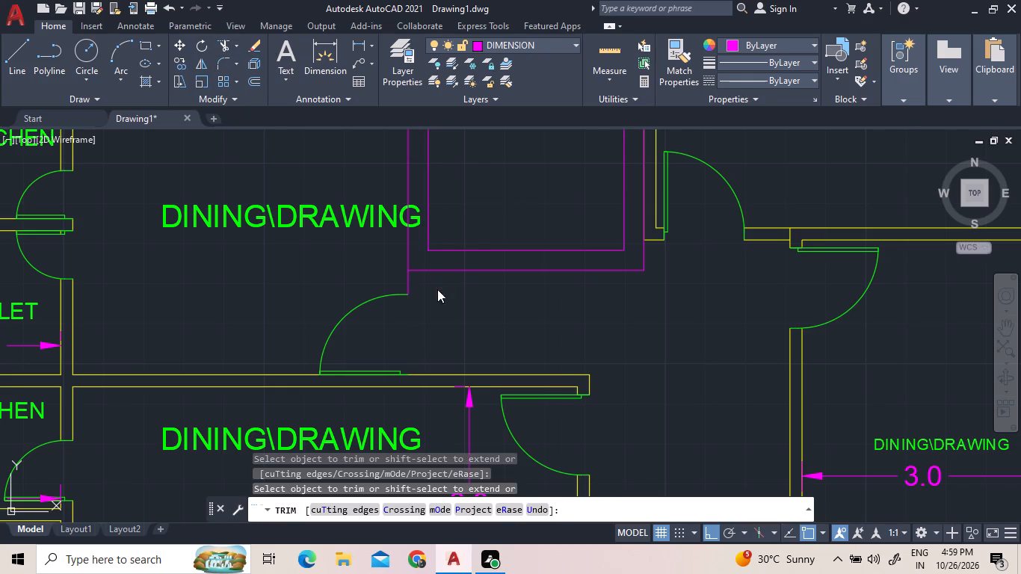
click(453, 294)
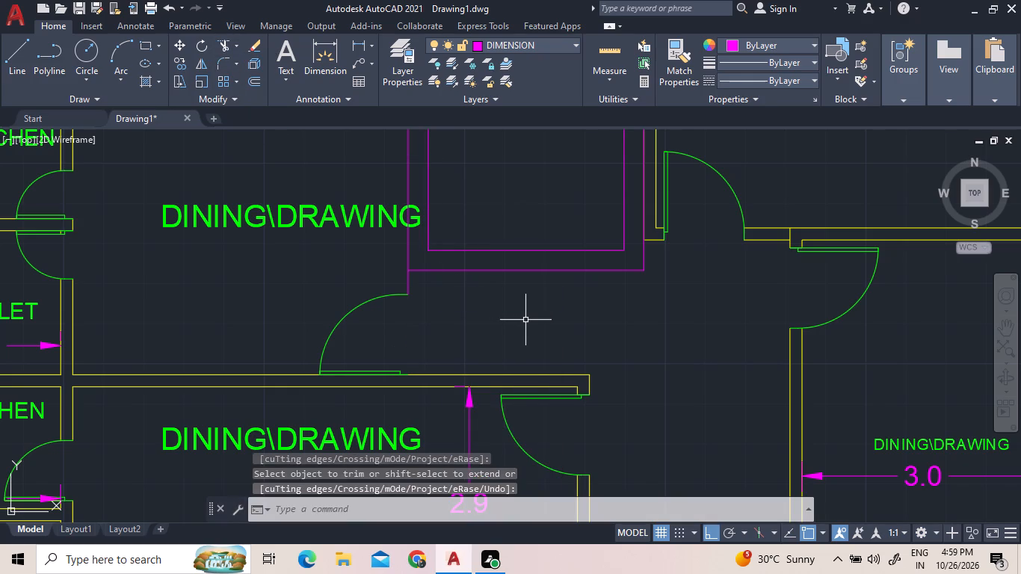
Make Defpoints the current layer and add the multiline text LIFT in the upper part of the enclosure.
scroll(513, 309, down, 1)
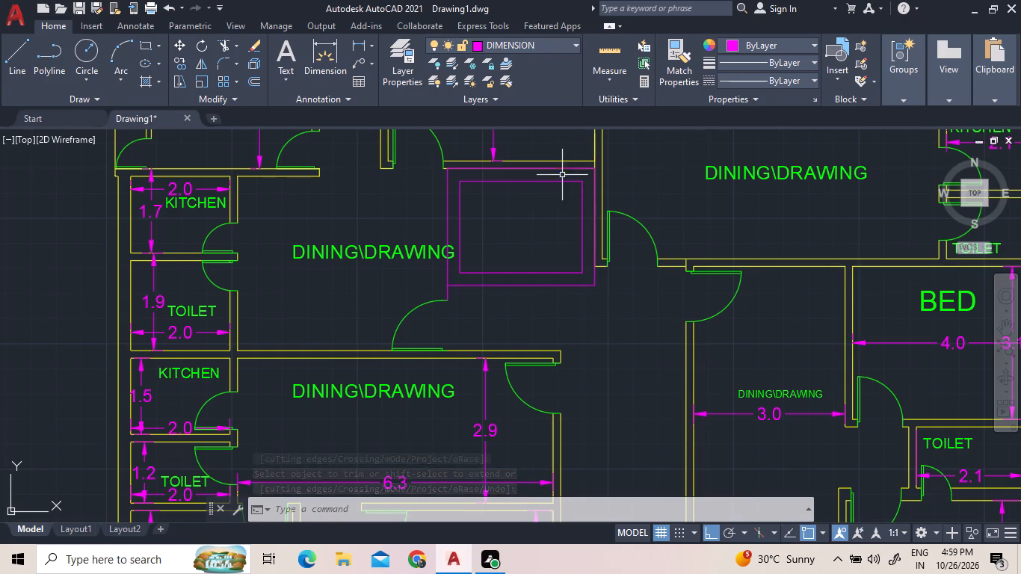
click(537, 51)
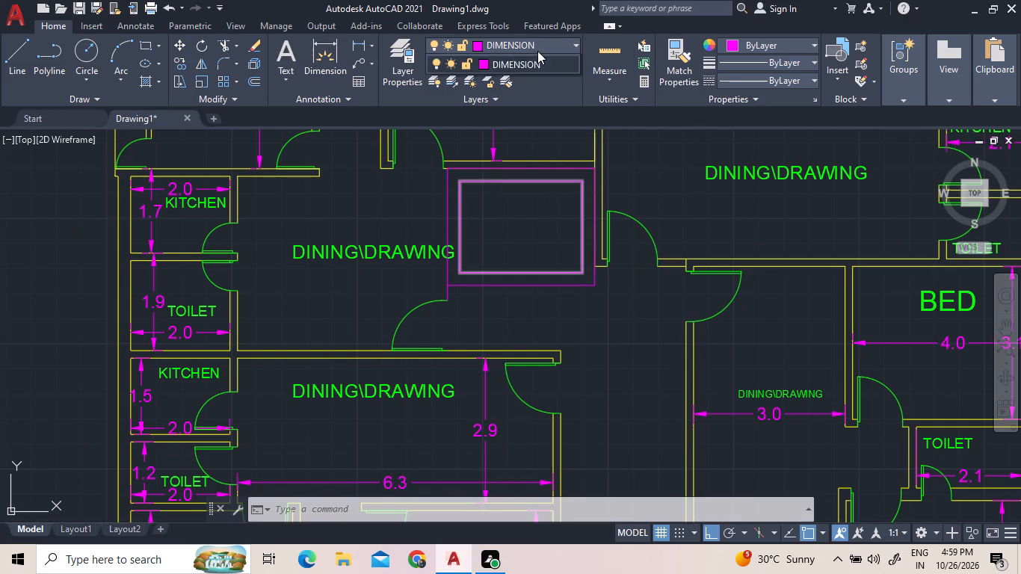
click(537, 79)
click(289, 41)
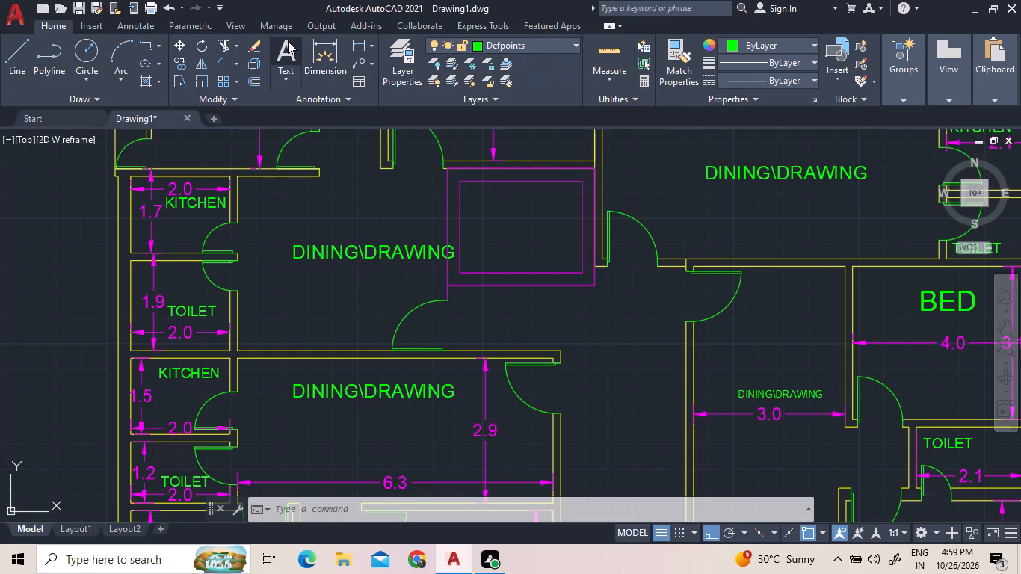
click(478, 197)
click(542, 232)
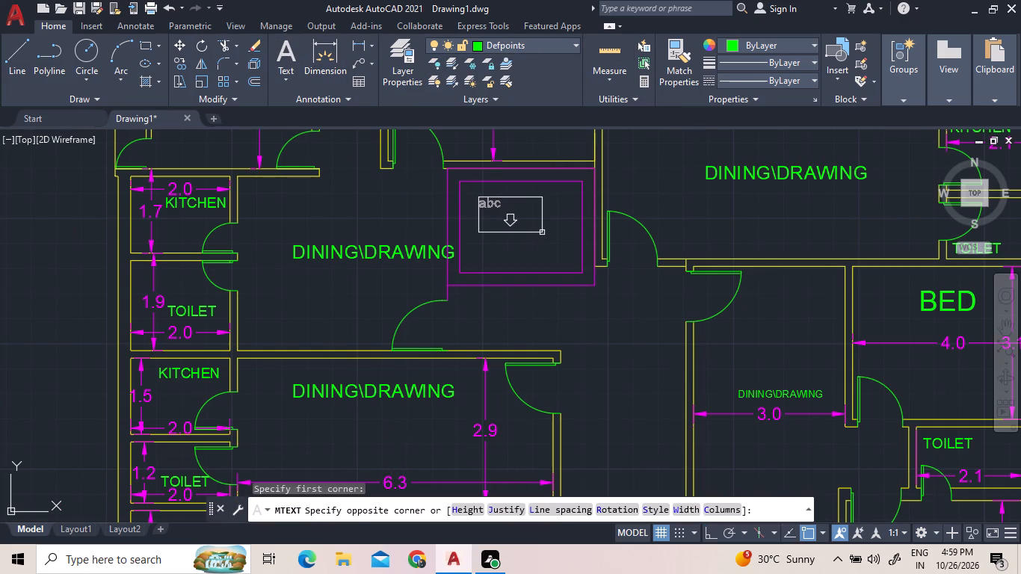
text(LIFT)
click(542, 235)
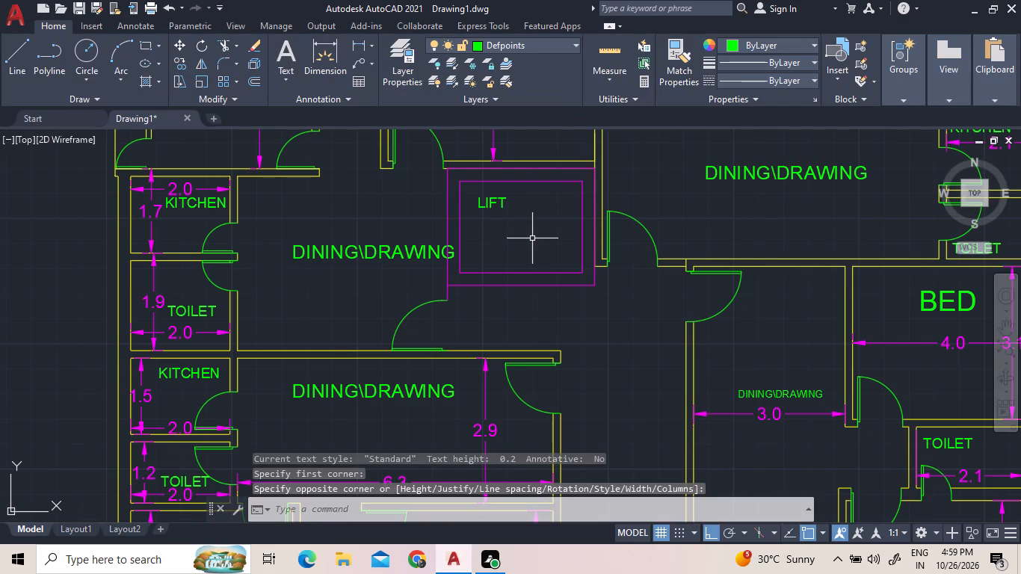
Add a vertical linear dimension on the Defpoints layer to the lift's inner rectangle, just inside its east side.
click(555, 40)
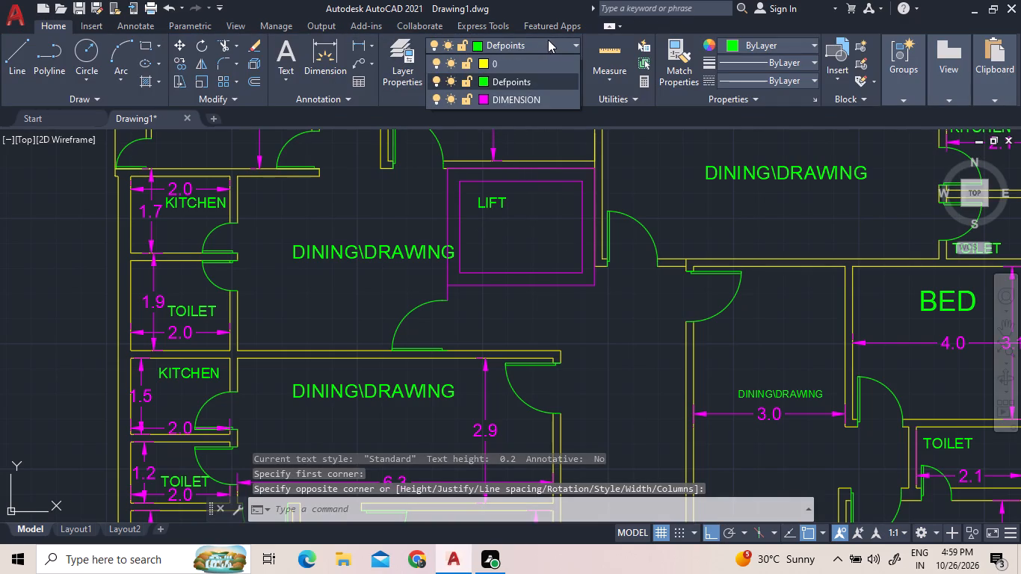
click(523, 81)
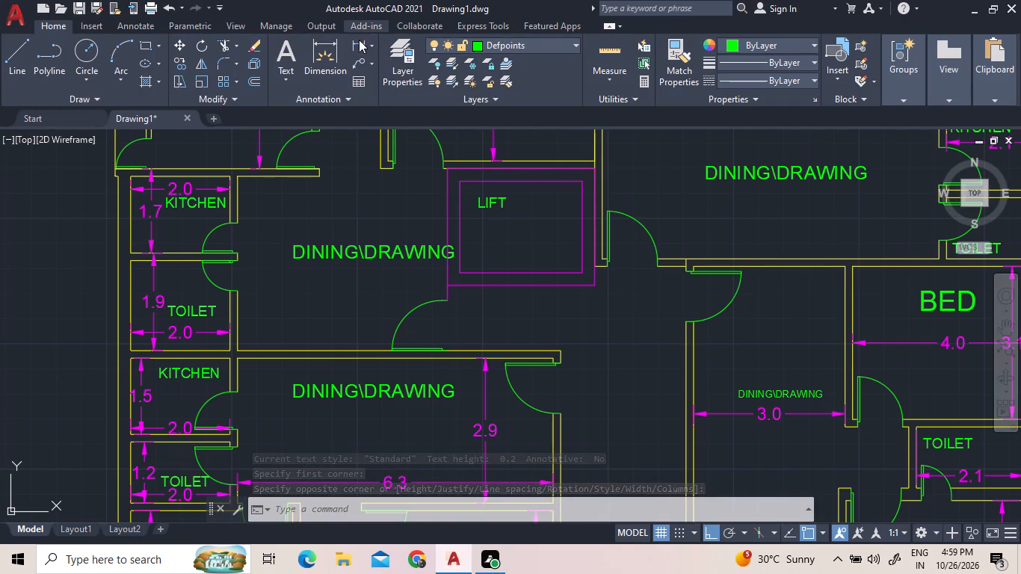
click(359, 40)
click(579, 177)
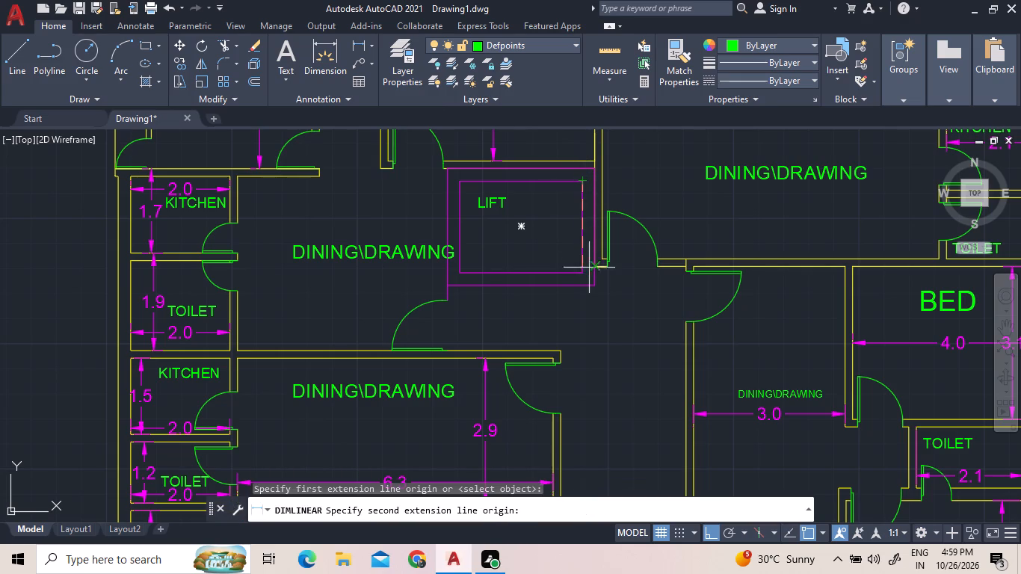
click(583, 274)
click(565, 265)
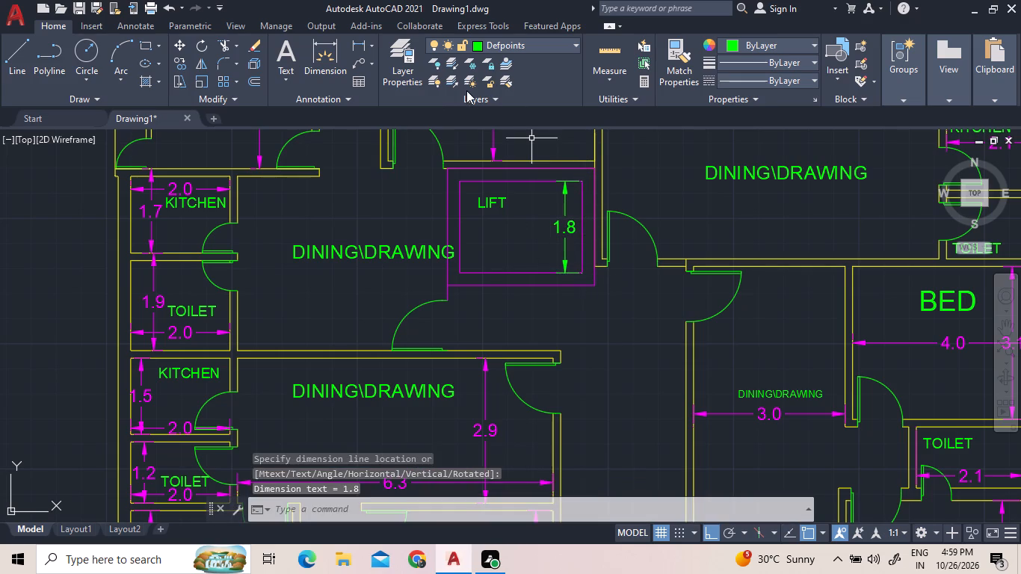
Add a horizontal linear dimension for the lift's inner width, placed below the LIFT label.
click(361, 36)
click(362, 46)
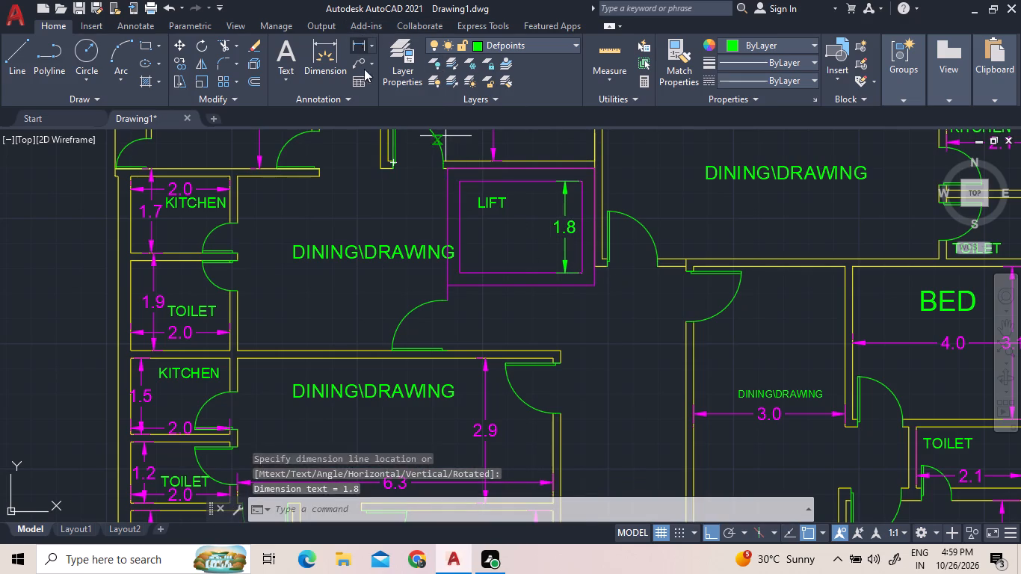
click(461, 182)
click(586, 183)
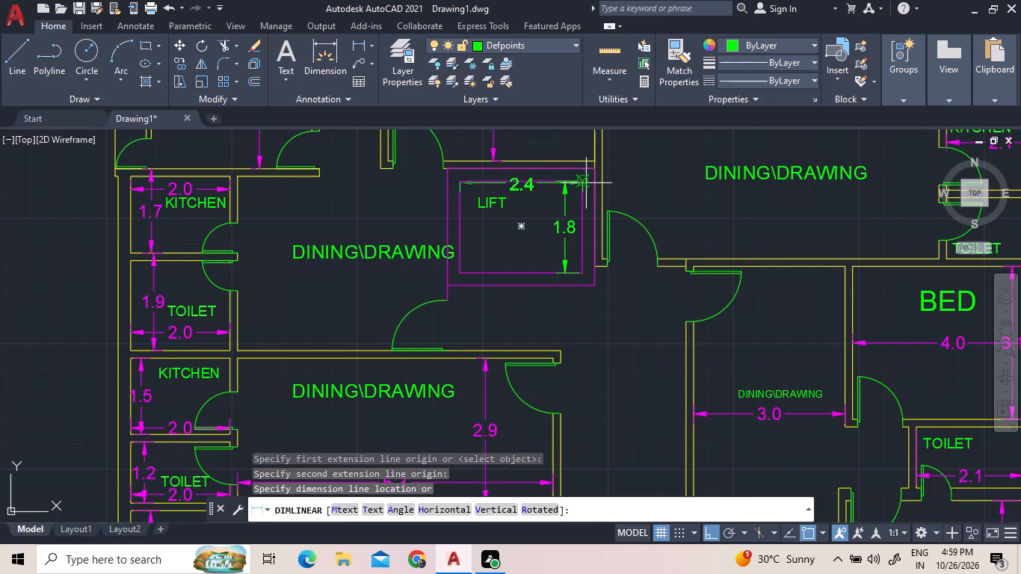
click(579, 244)
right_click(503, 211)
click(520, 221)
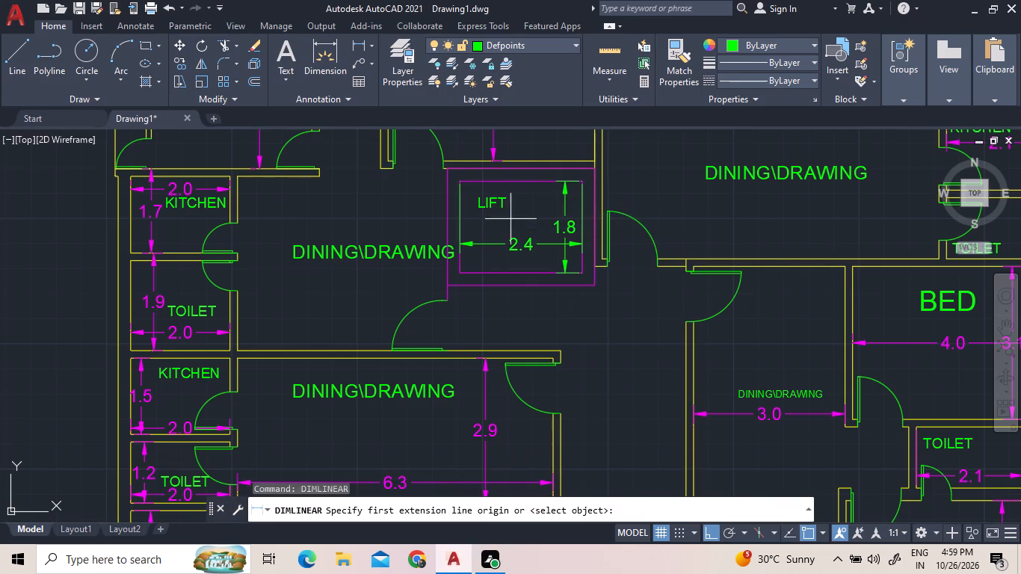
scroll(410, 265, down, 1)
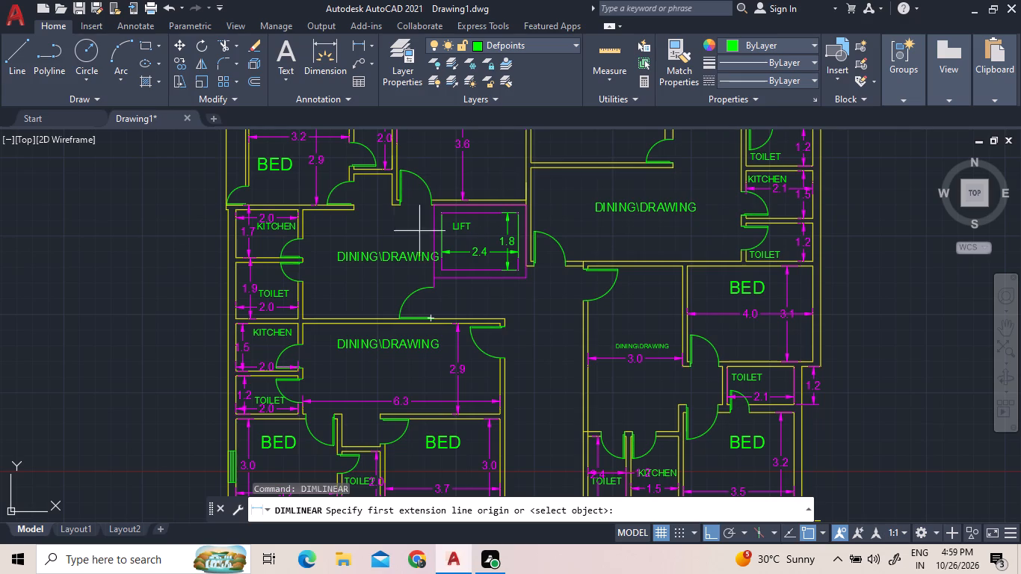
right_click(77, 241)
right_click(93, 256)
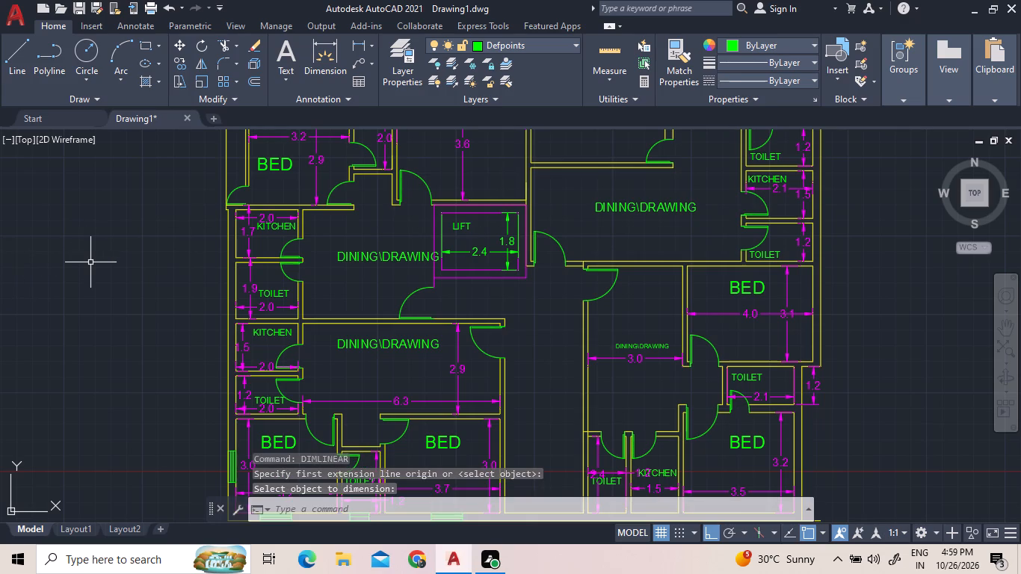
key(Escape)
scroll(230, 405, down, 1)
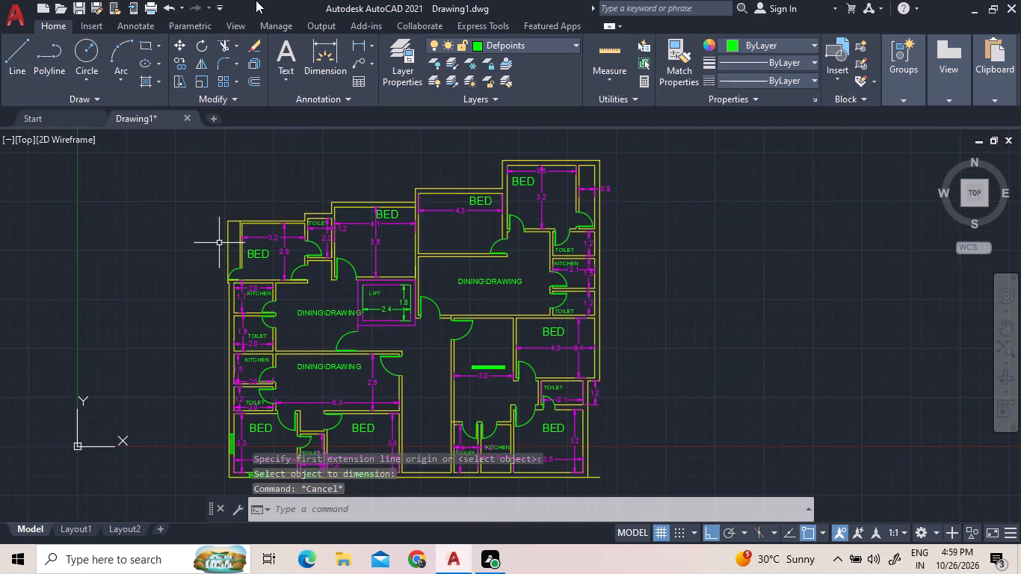
Inspect the floor plan from the northwest bedroom and toilet past the lift to the southern rooms and the central passage.
scroll(245, 197, up, 2)
scroll(244, 259, up, 2)
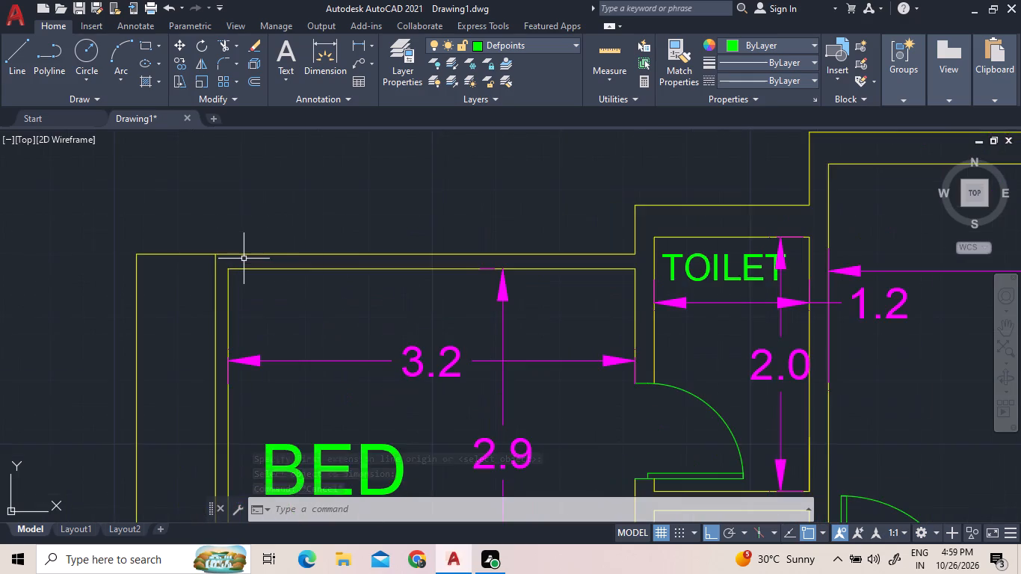
scroll(244, 263, down, 2)
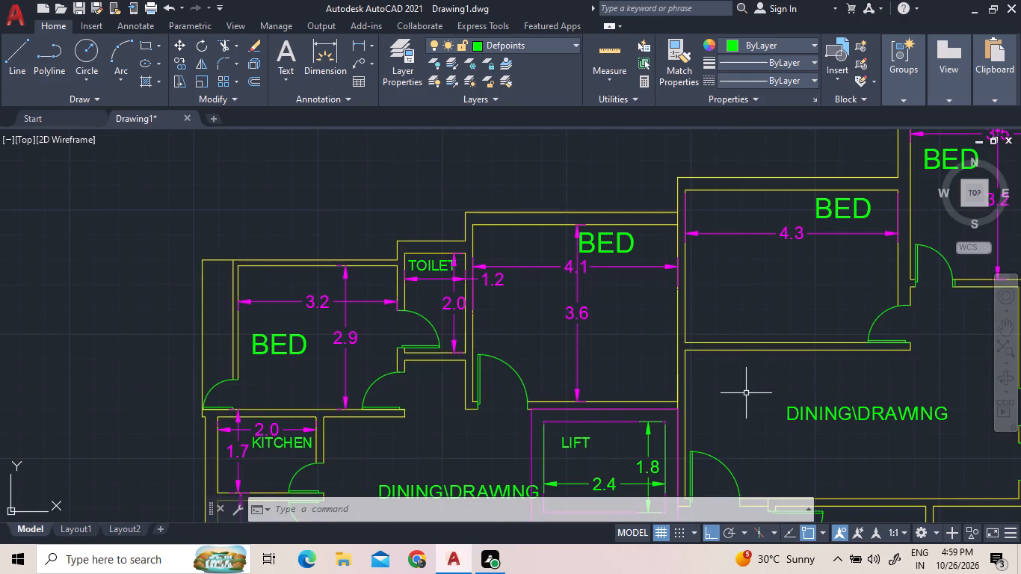
scroll(664, 314, down, 2)
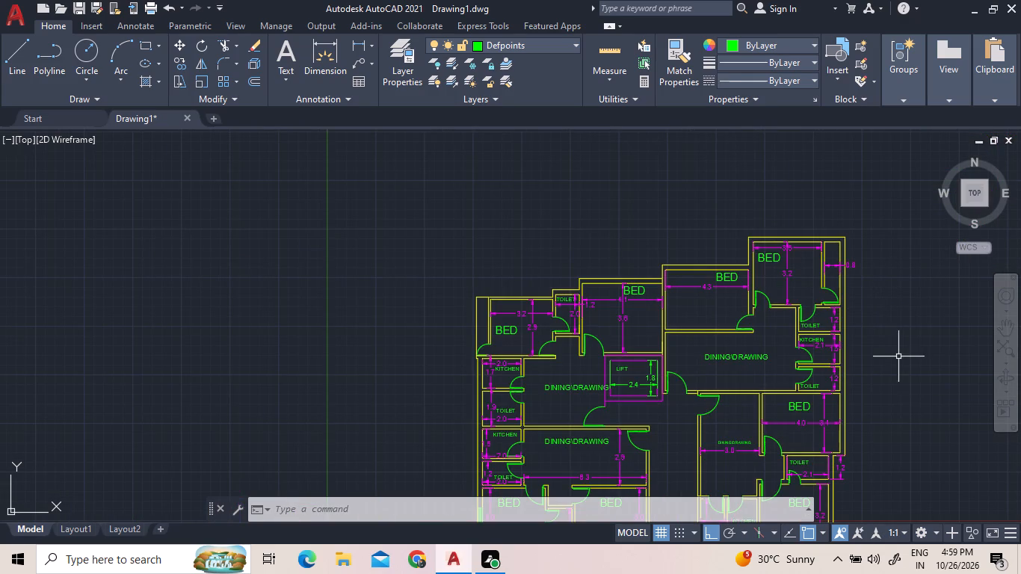
scroll(848, 406, up, 2)
scroll(824, 282, down, 2)
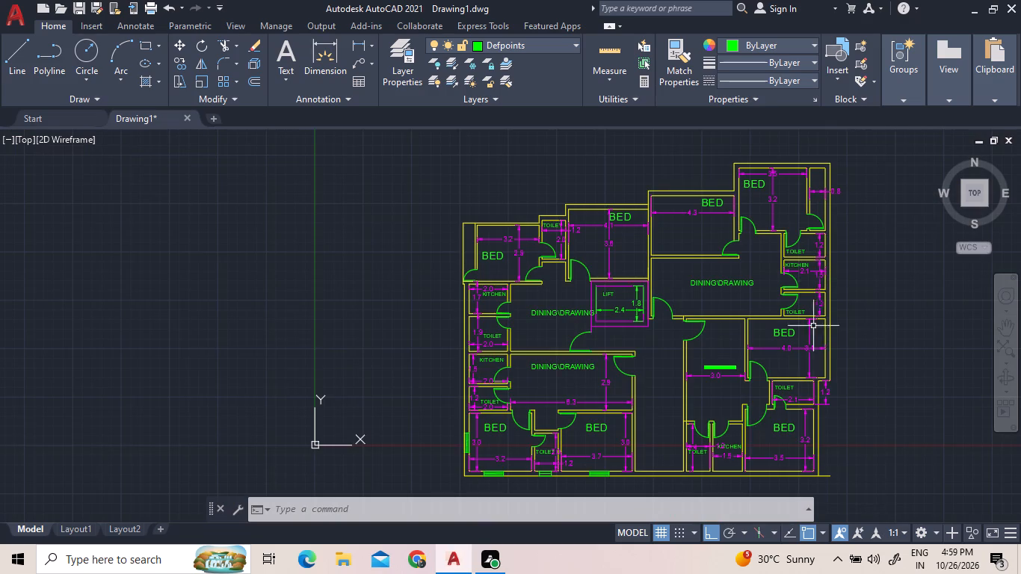
scroll(765, 451, up, 2)
scroll(748, 392, down, 1)
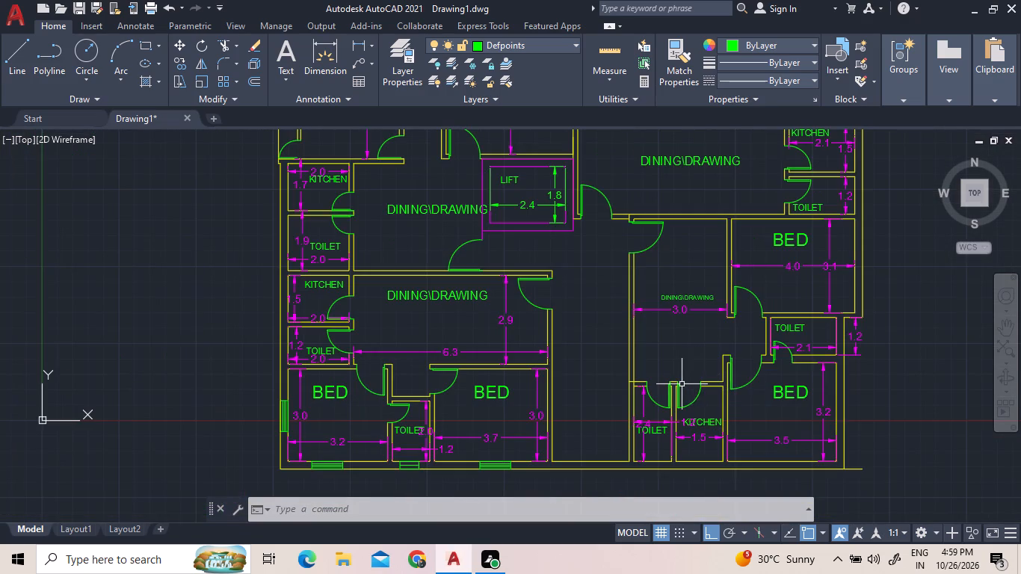
scroll(652, 302, down, 2)
scroll(548, 351, up, 2)
scroll(787, 298, up, 1)
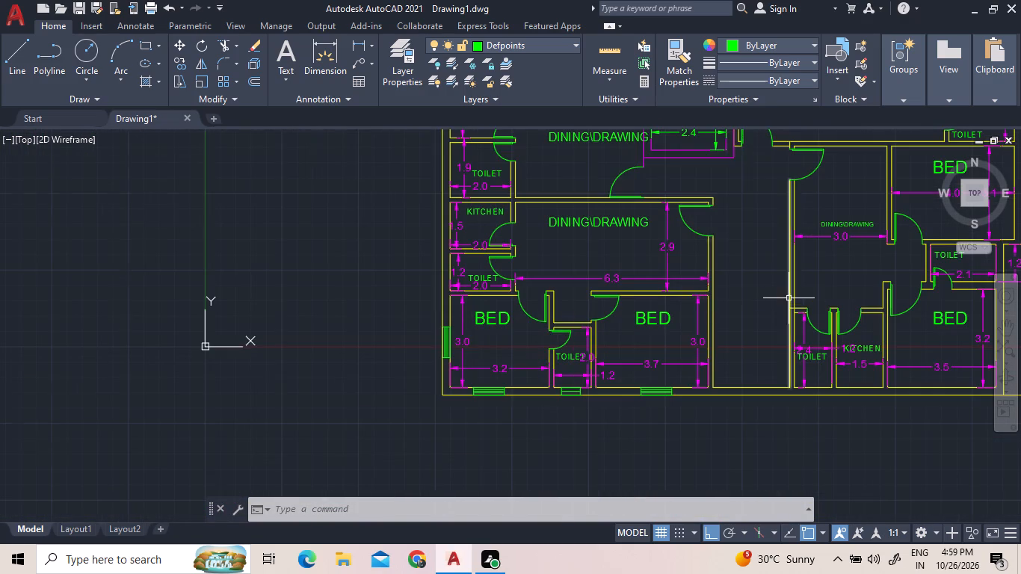
scroll(787, 298, up, 1)
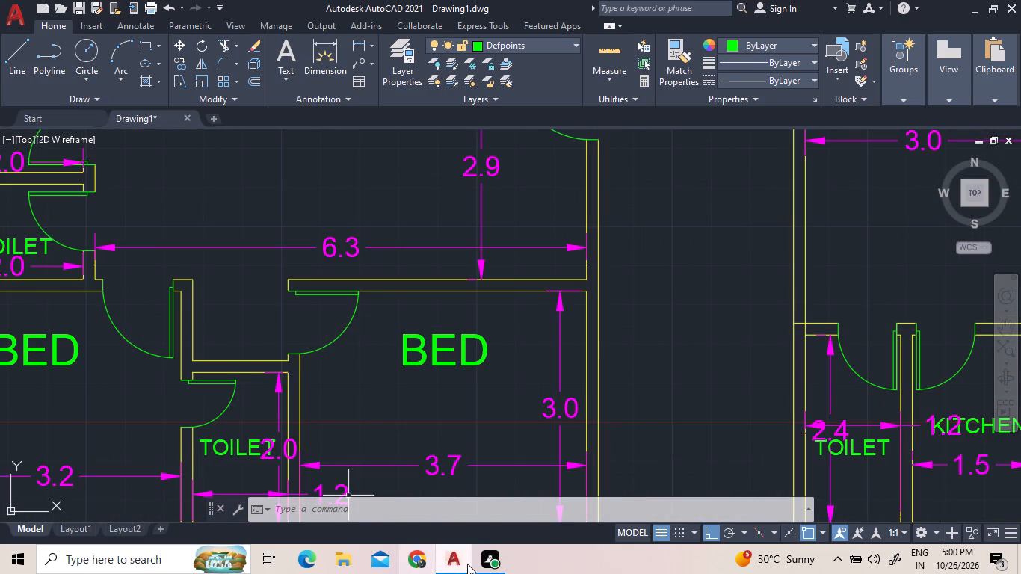
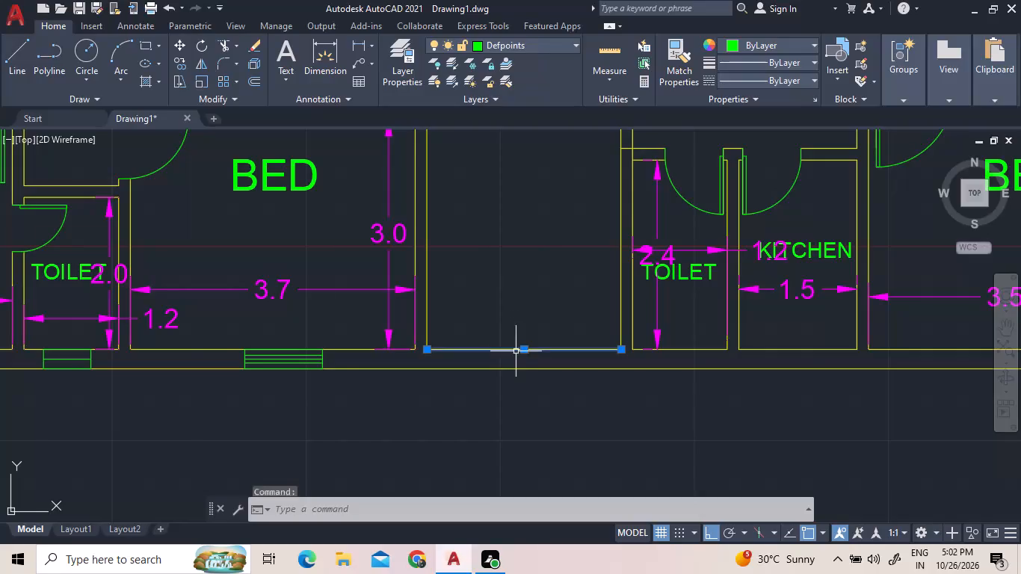
Measure the central passage's clear width at its south end with the quick measurement tool.
click(602, 53)
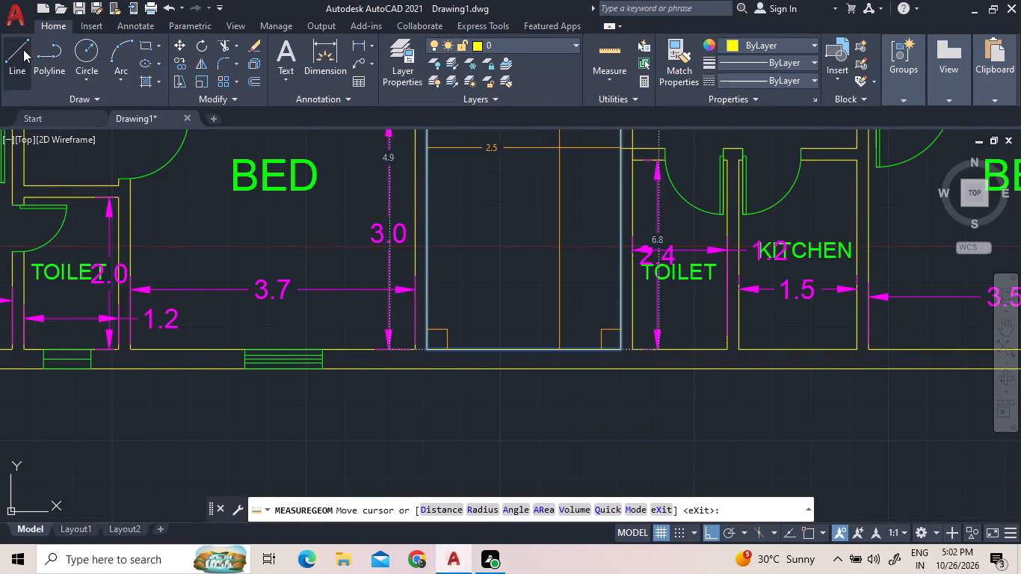
click(573, 50)
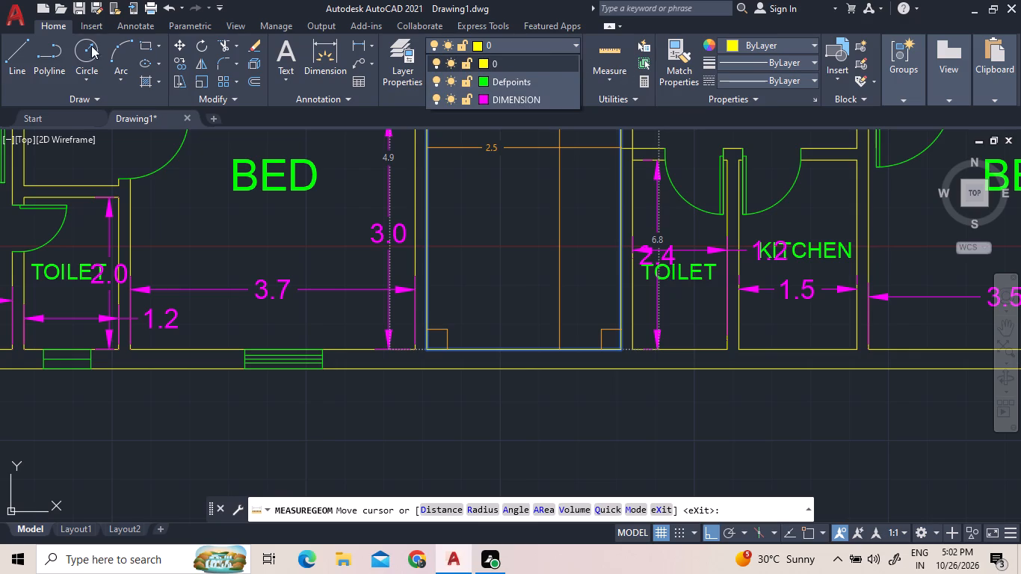
click(22, 52)
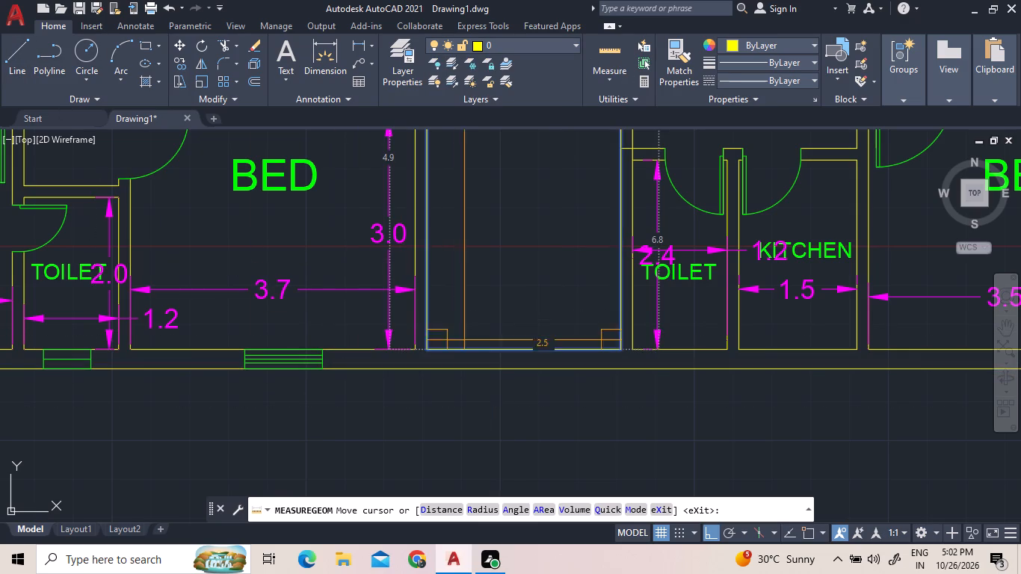
Draw a vertical Defpoints line from the midpoint of the passage's south wall north to the top corner of the southwest DINING\DRAWING wall.
triple_click(11, 58)
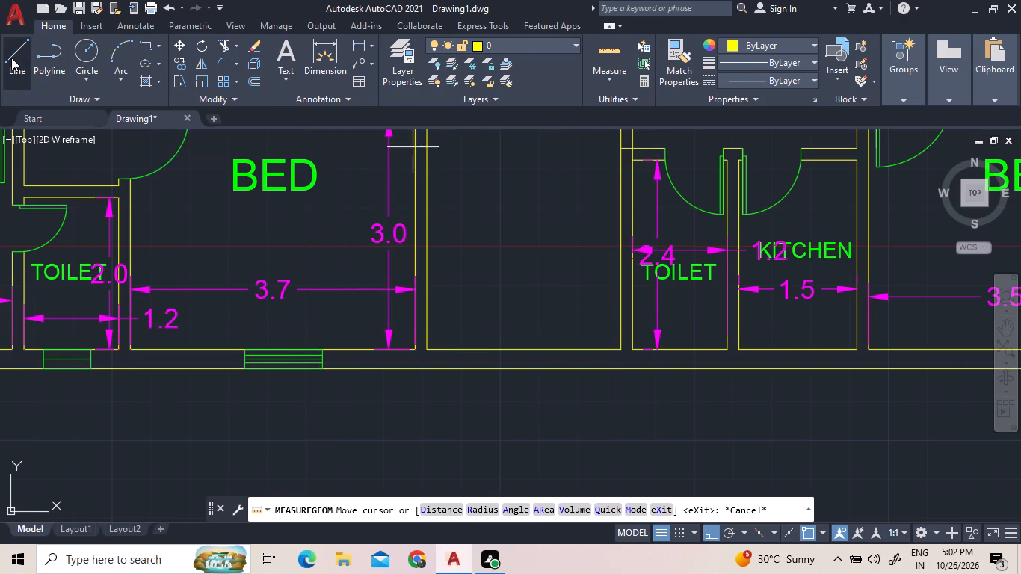
click(527, 348)
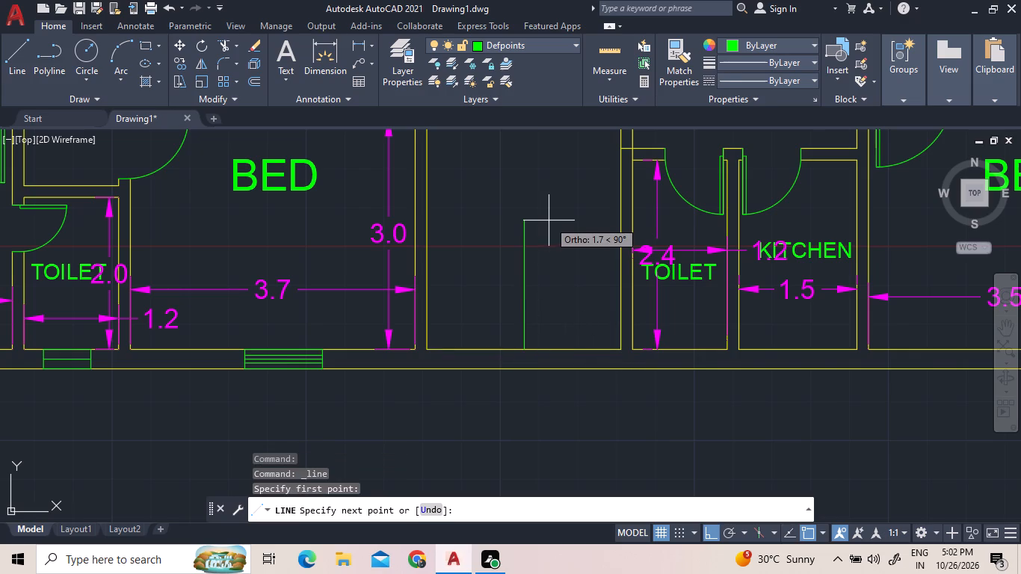
scroll(549, 245, down, 3)
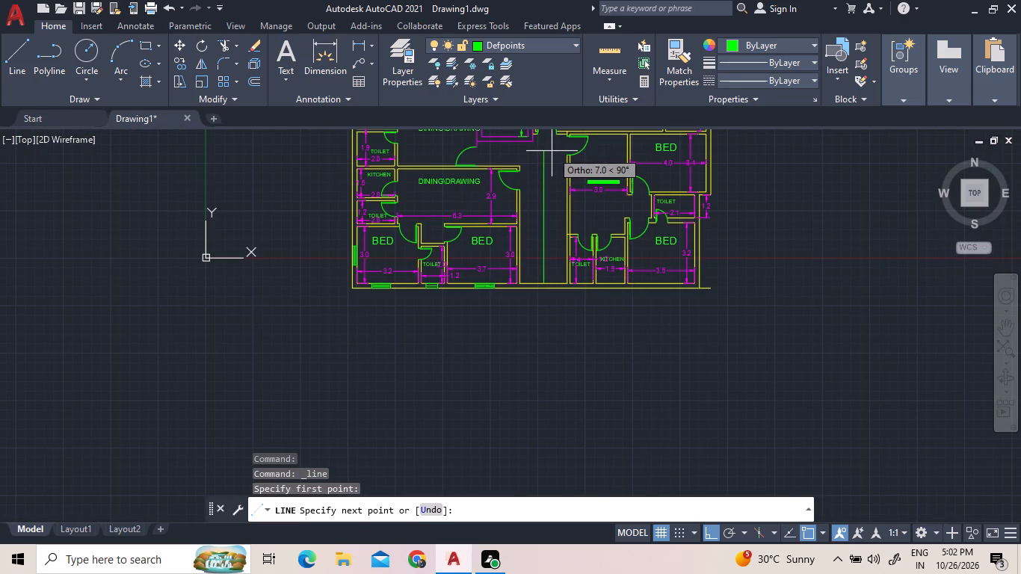
scroll(552, 151, up, 2)
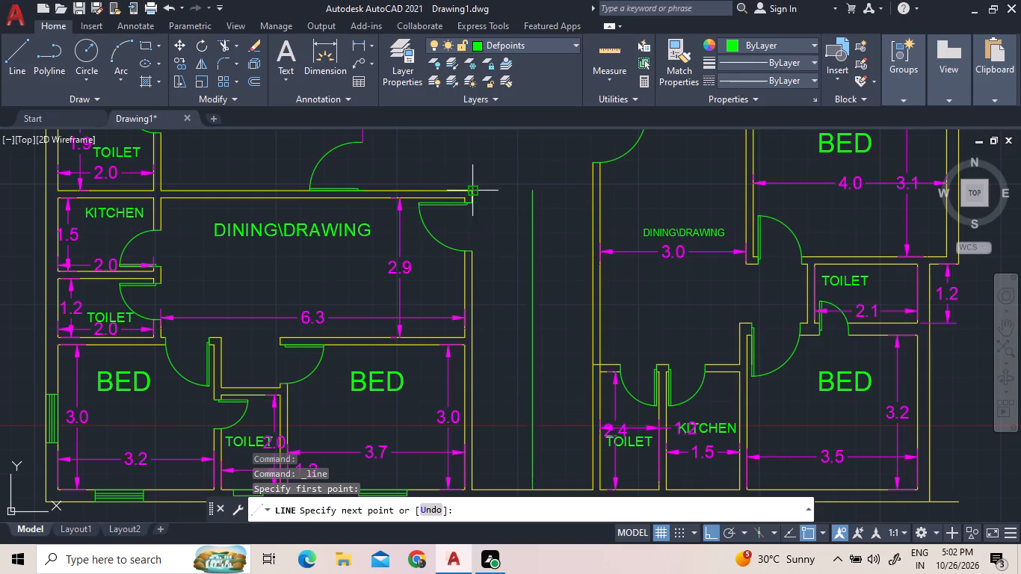
click(531, 190)
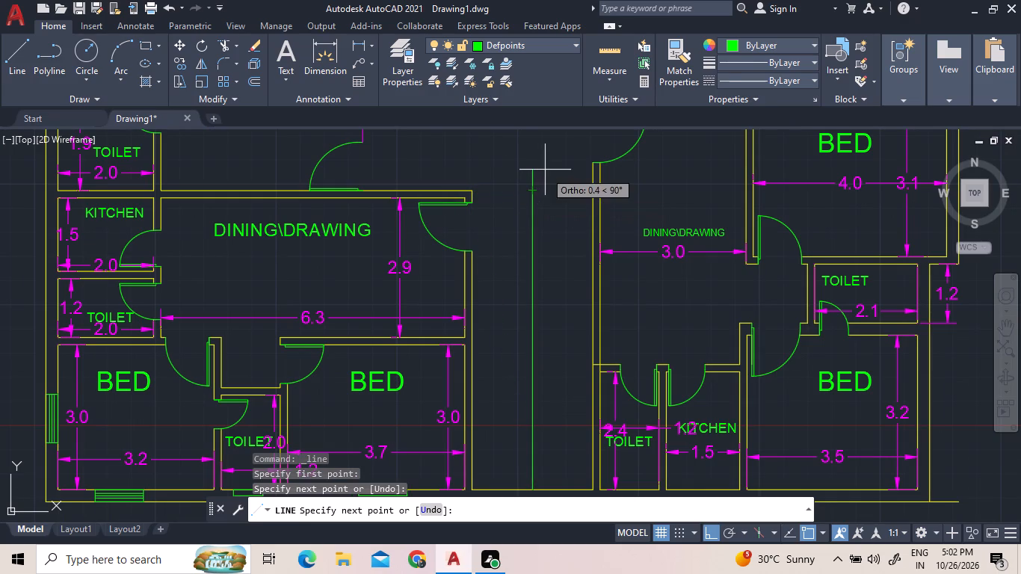
right_click(545, 169)
click(549, 174)
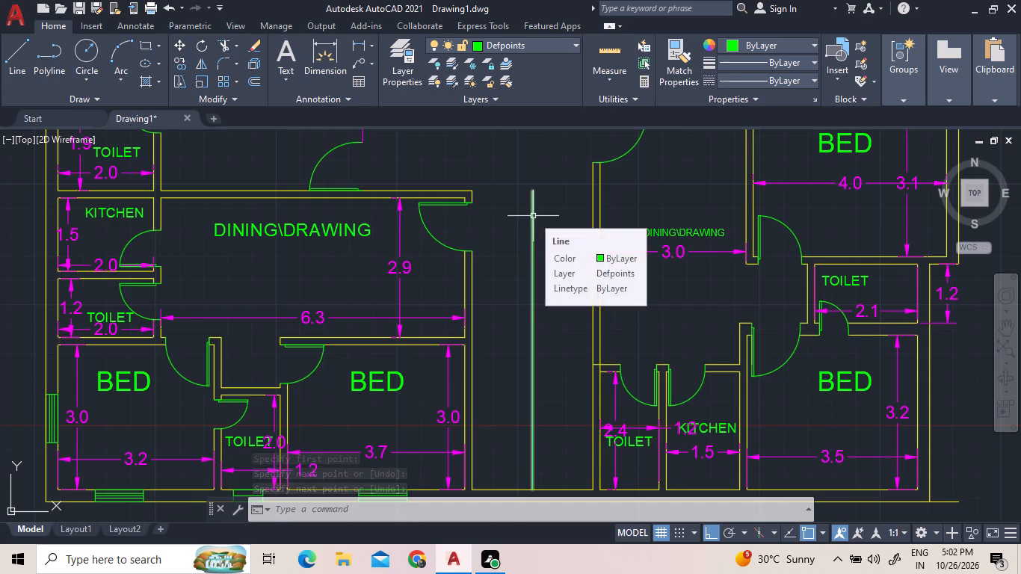
Offset the inner line of the central passage's south wall 1.0 northward into the passage.
scroll(534, 216, down, 2)
scroll(545, 297, up, 2)
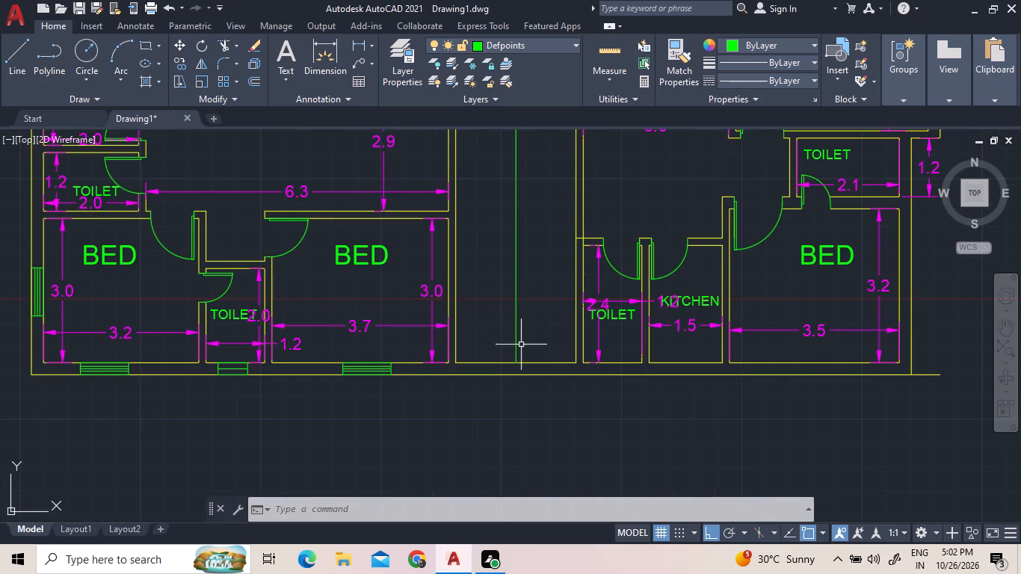
click(529, 362)
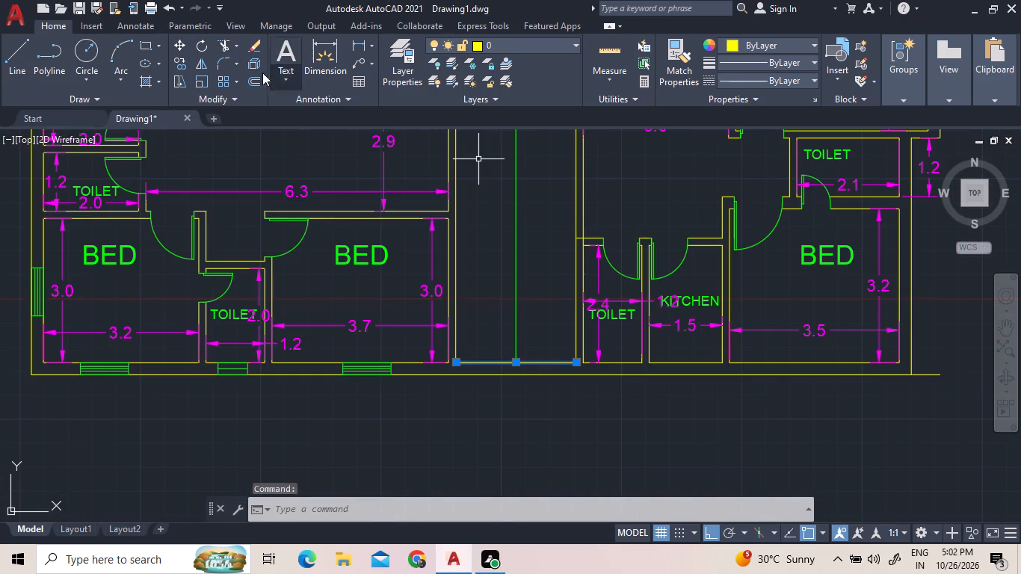
click(249, 77)
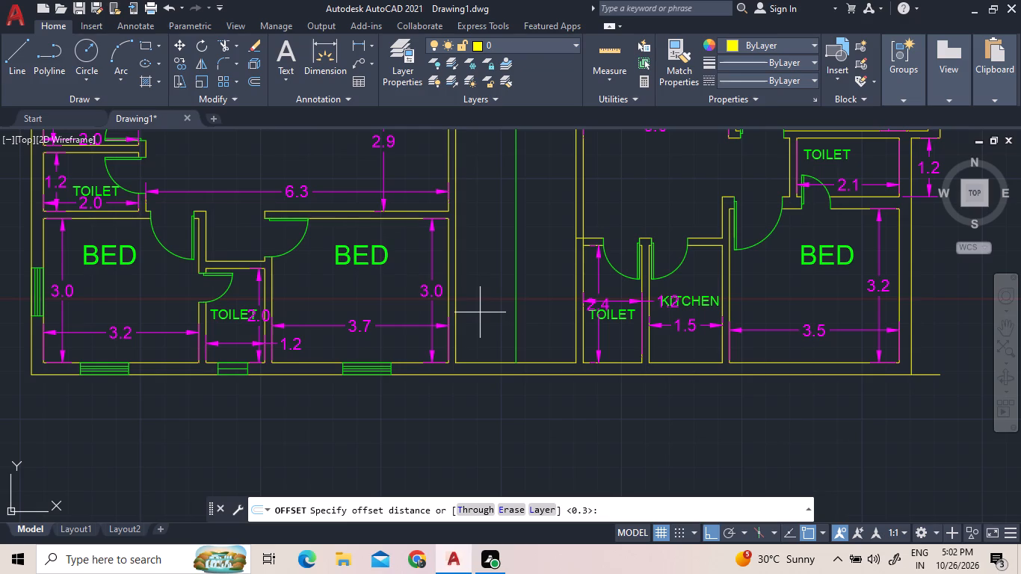
key(1)
text(.0)
key(Return)
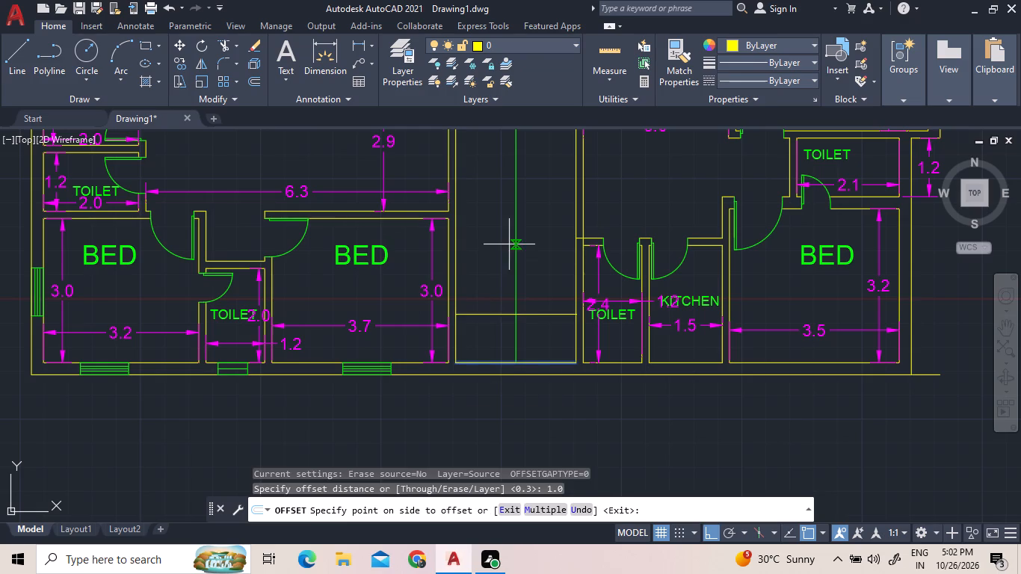
click(519, 277)
scroll(543, 295, down, 2)
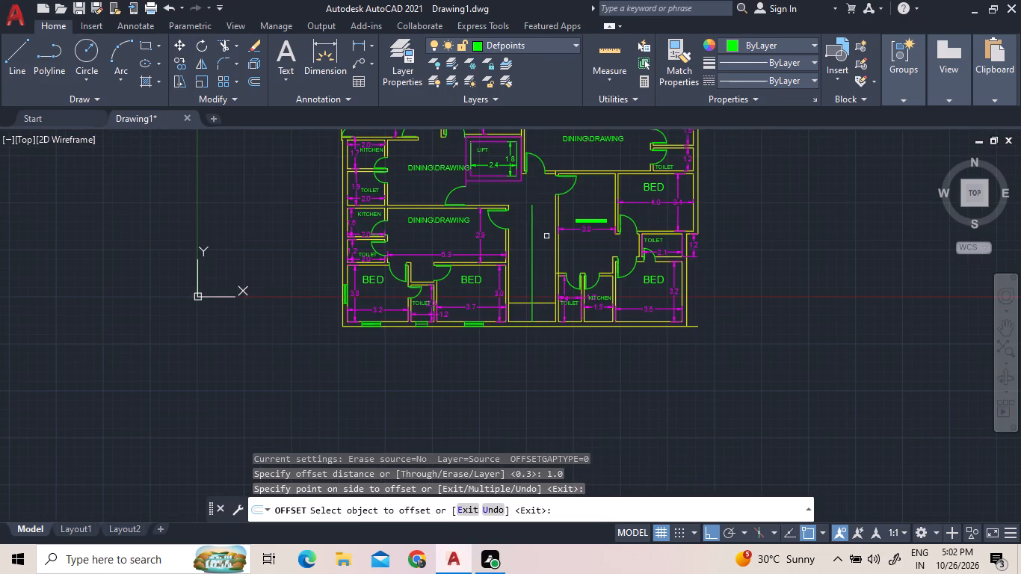
scroll(532, 185, up, 2)
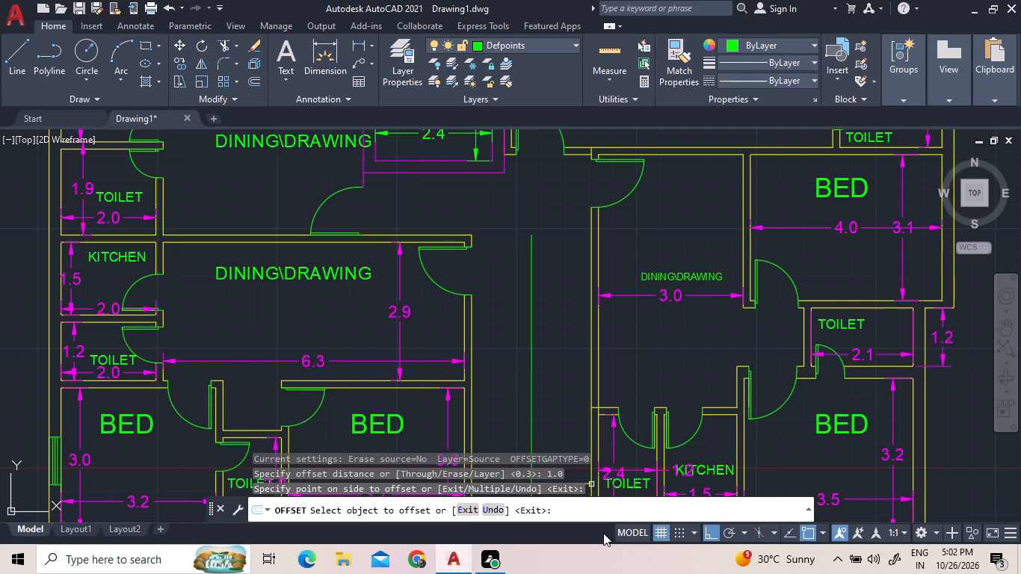
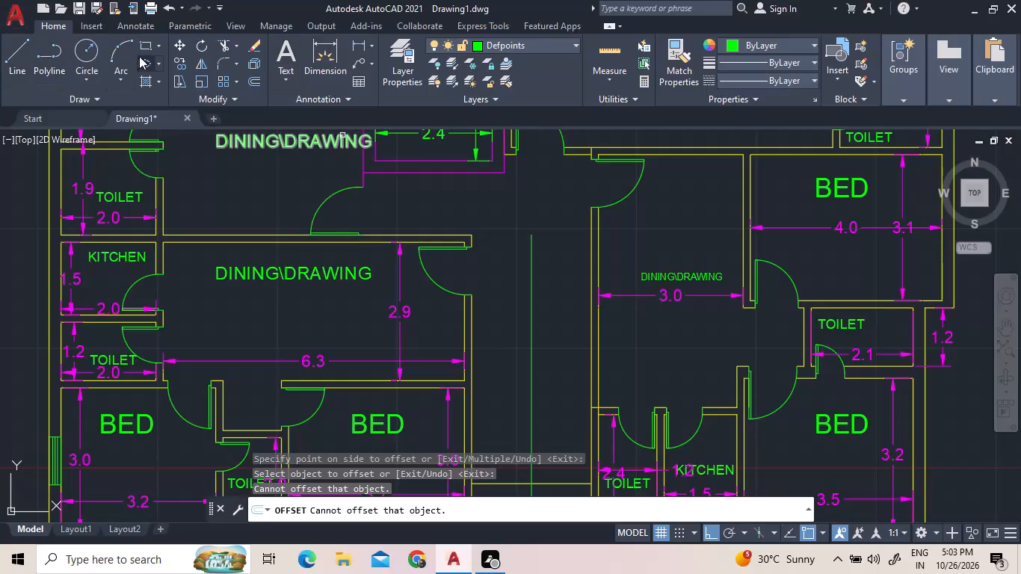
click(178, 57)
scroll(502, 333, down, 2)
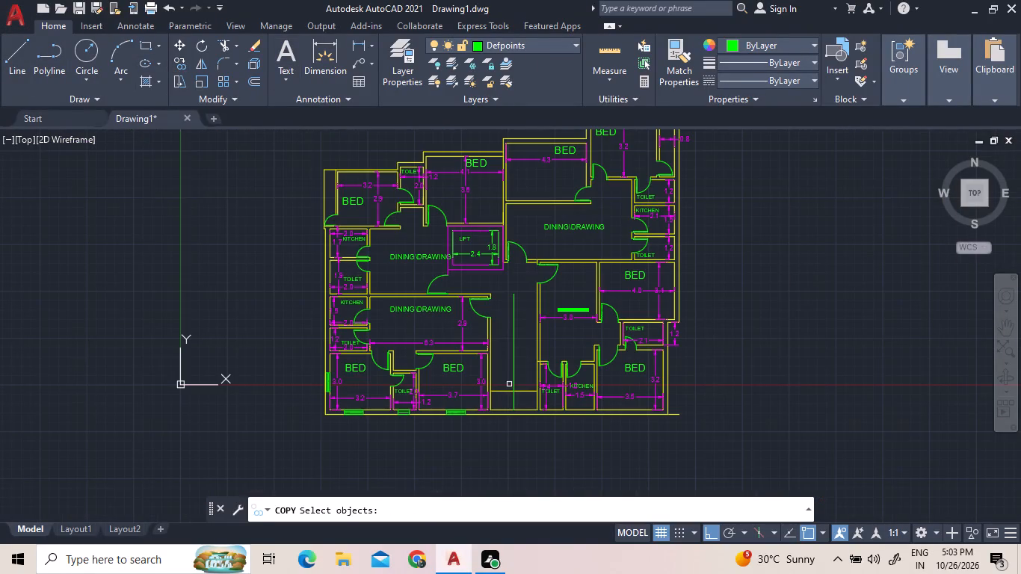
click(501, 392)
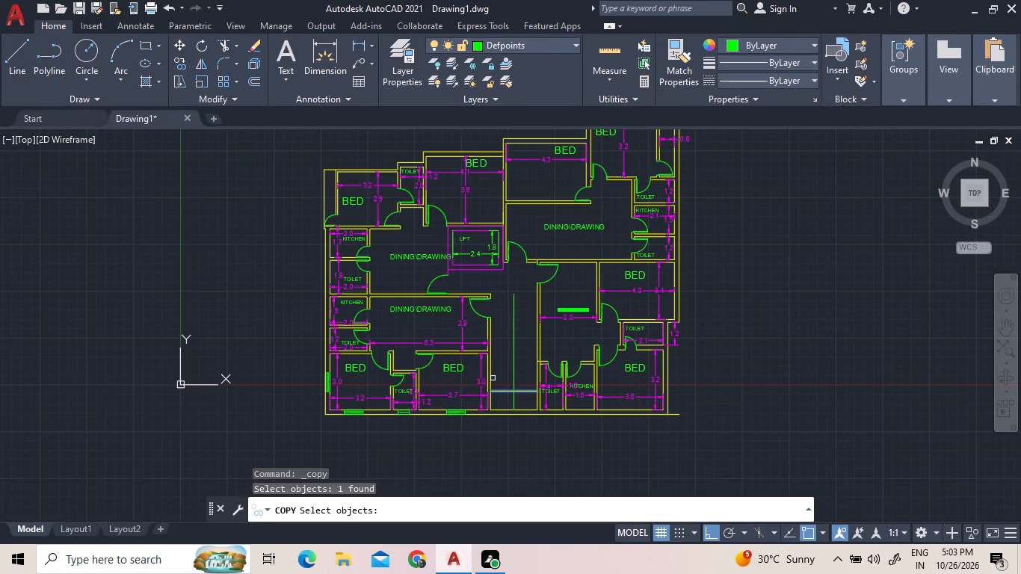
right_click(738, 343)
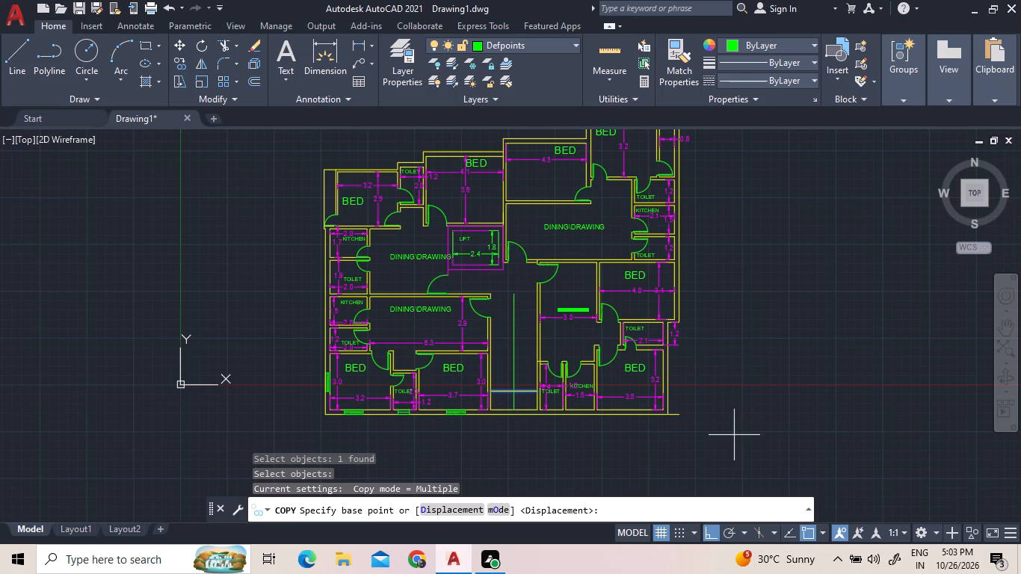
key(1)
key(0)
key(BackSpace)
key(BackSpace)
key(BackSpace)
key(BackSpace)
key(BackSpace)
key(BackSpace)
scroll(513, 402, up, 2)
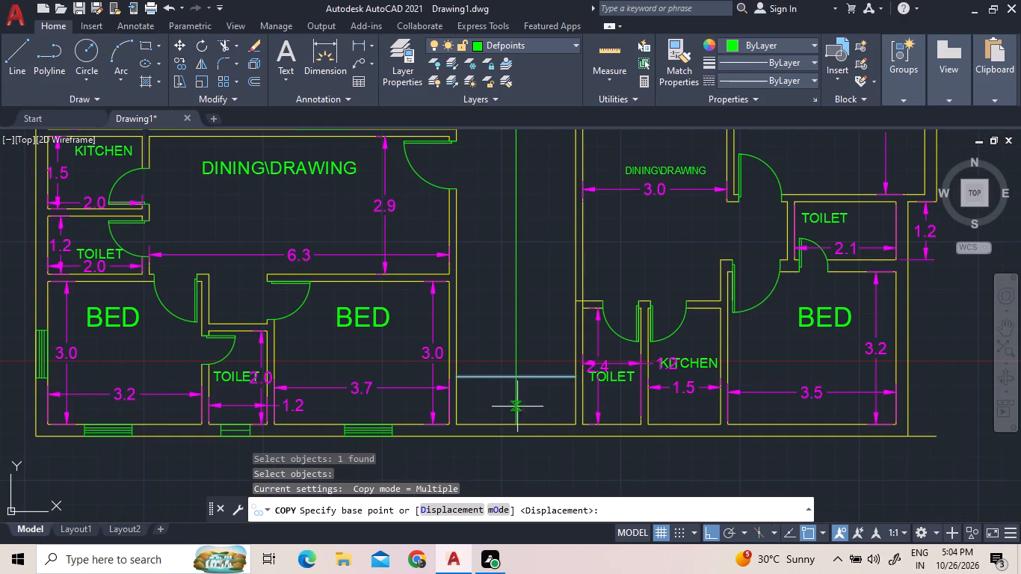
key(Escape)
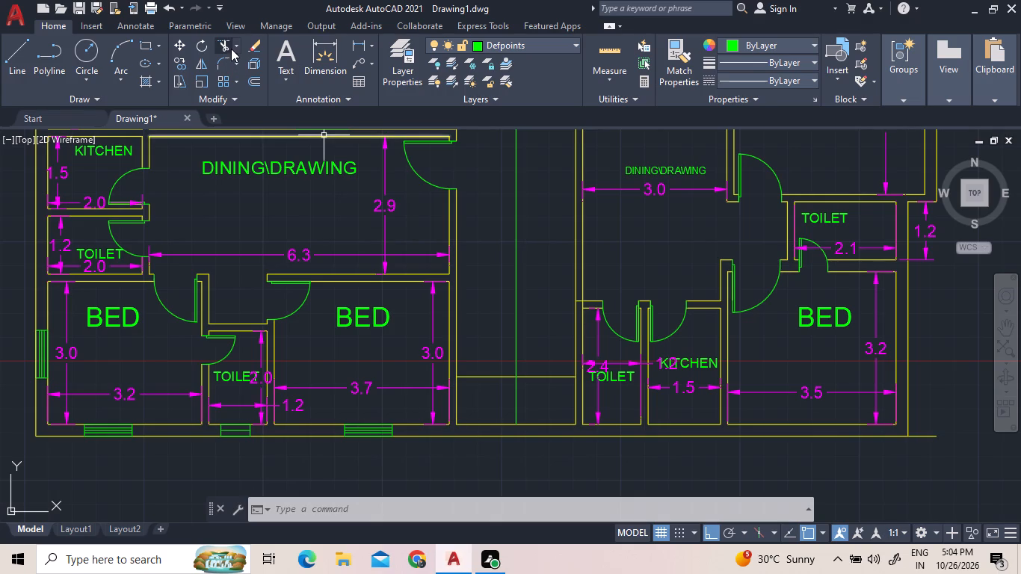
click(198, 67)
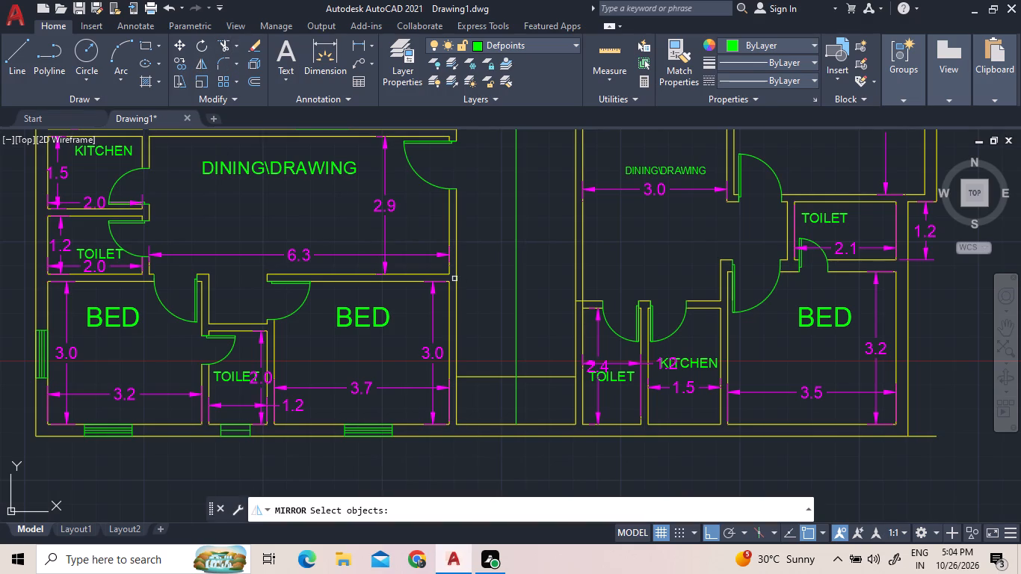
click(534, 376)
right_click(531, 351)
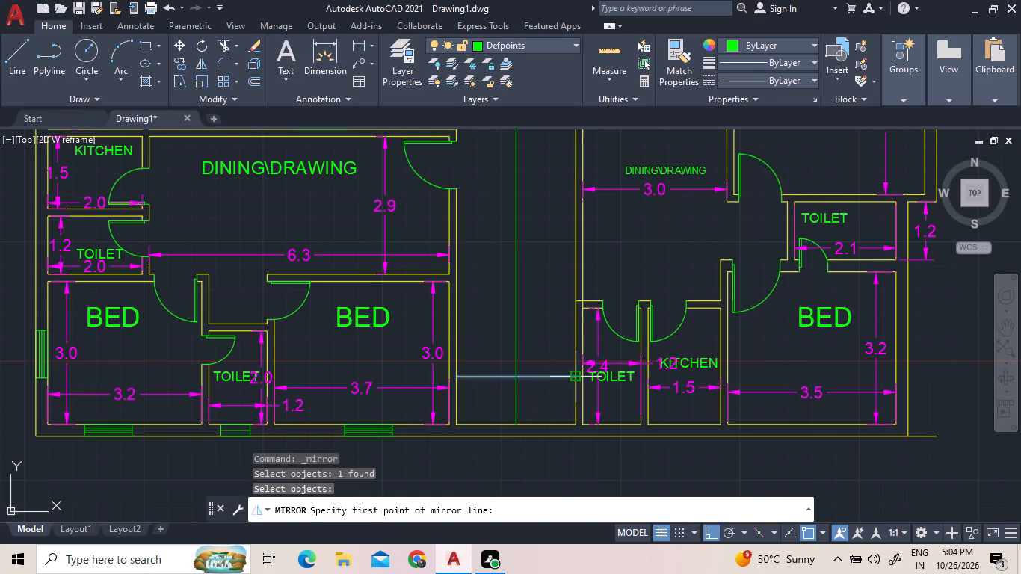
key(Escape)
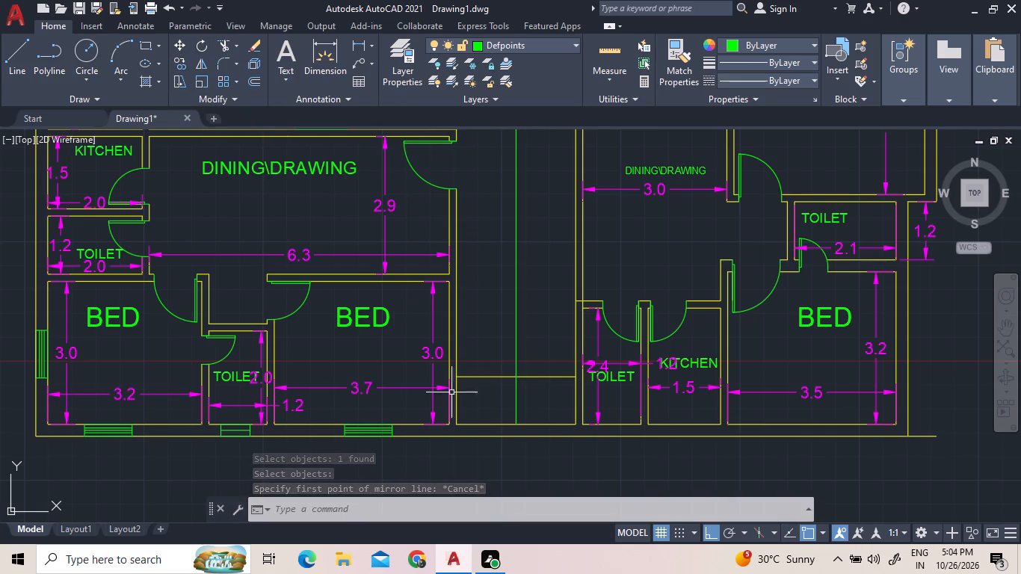
Copy the horizontal line across the central passage 0.30 northward from its east endpoint.
click(532, 380)
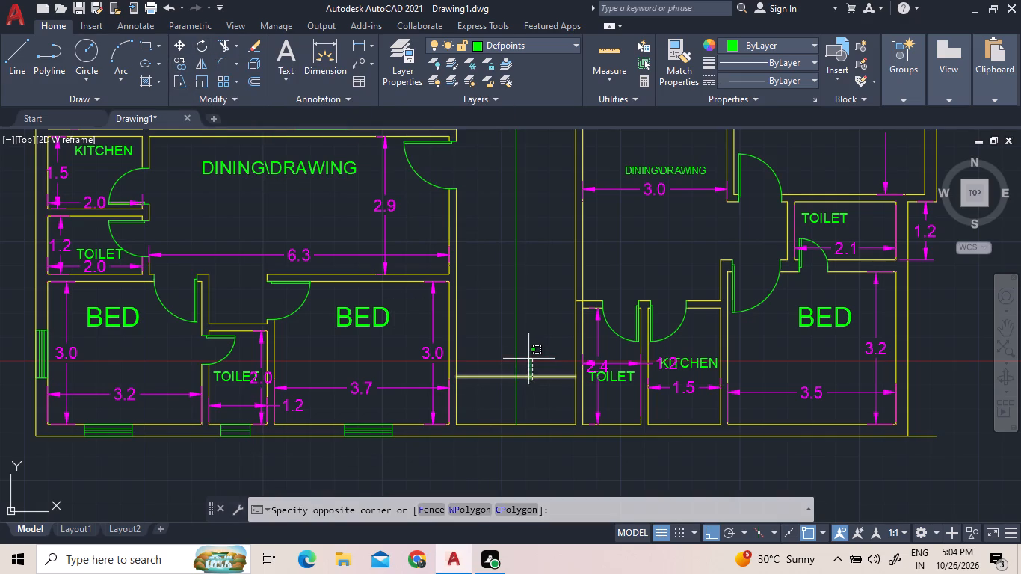
click(528, 358)
right_click(503, 345)
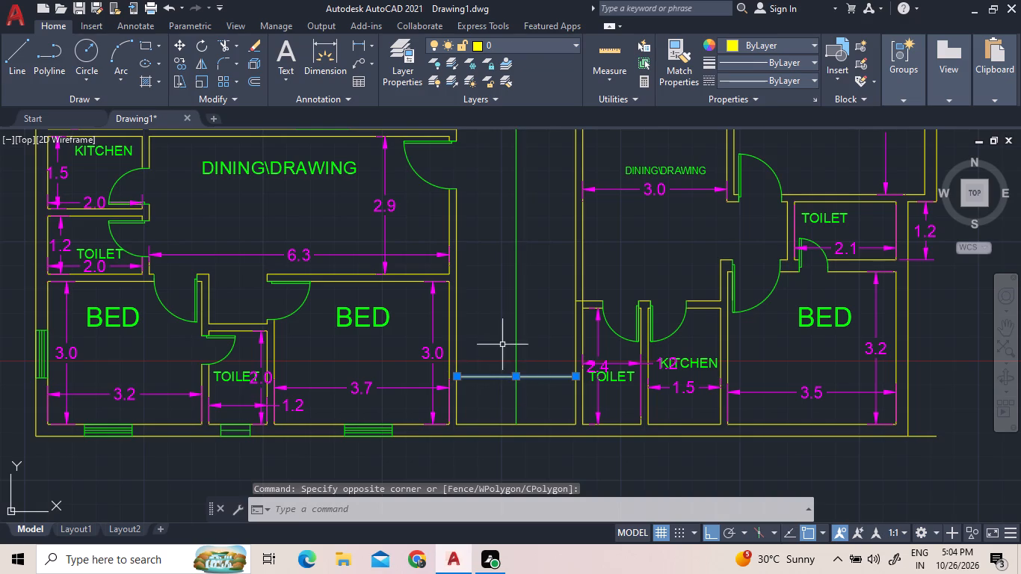
click(537, 307)
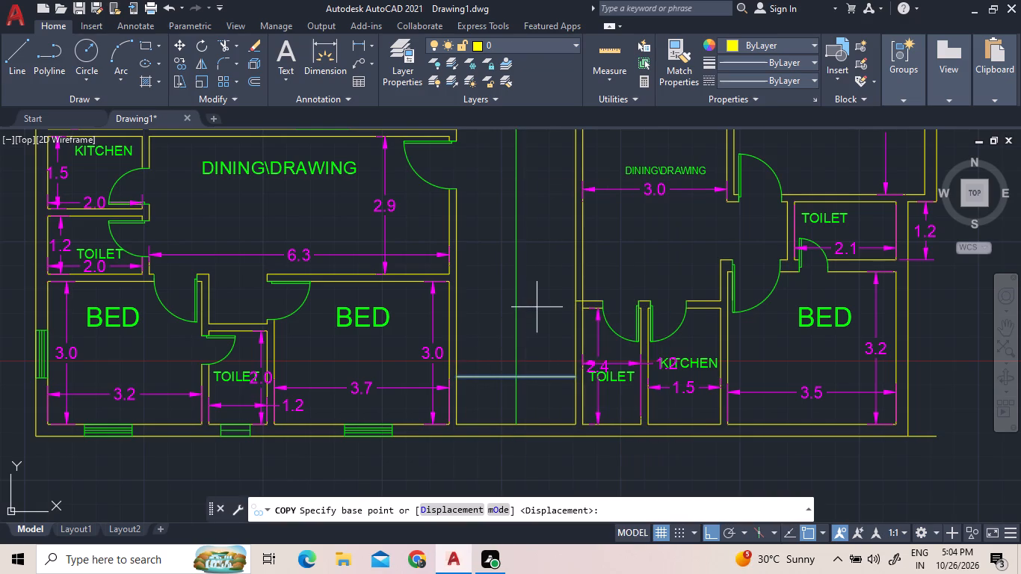
click(578, 375)
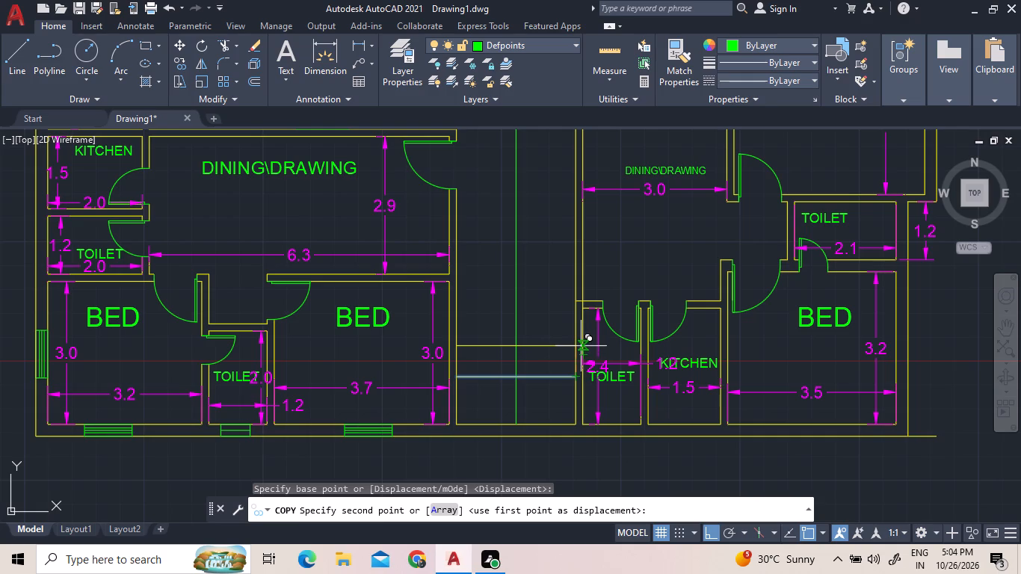
text(0.)
text(30)
key(Return)
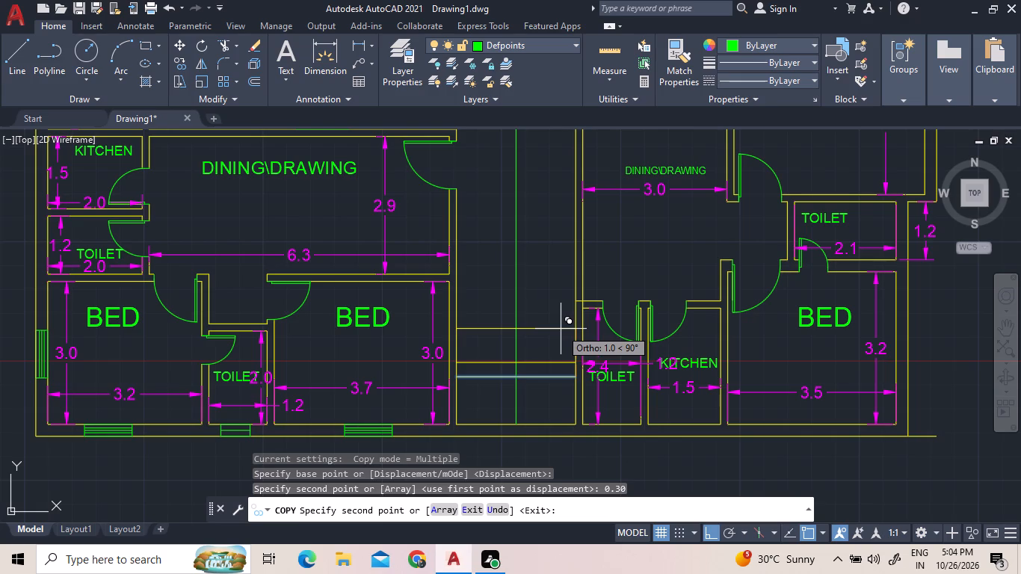
key(m)
key(Return)
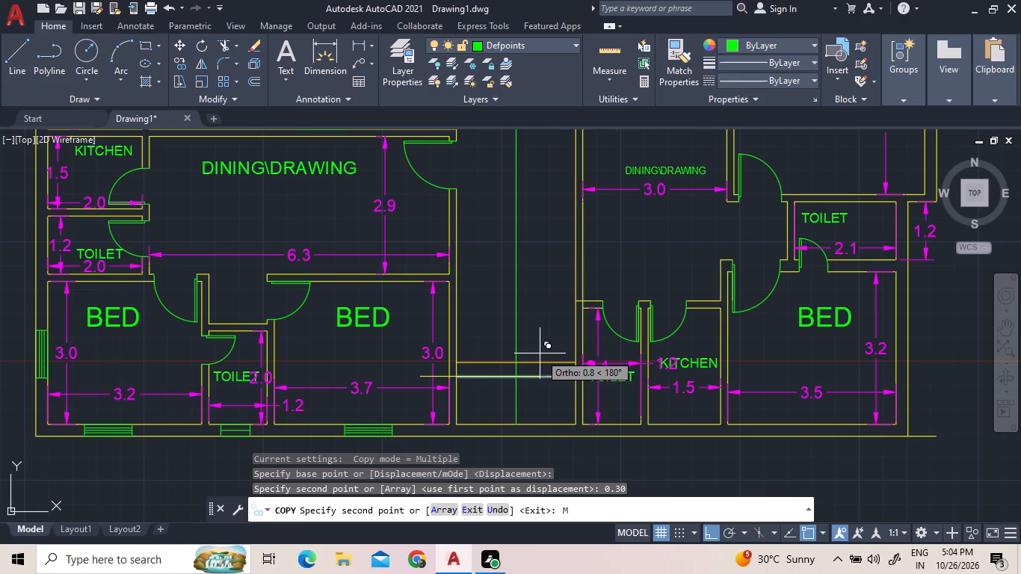
key(Escape)
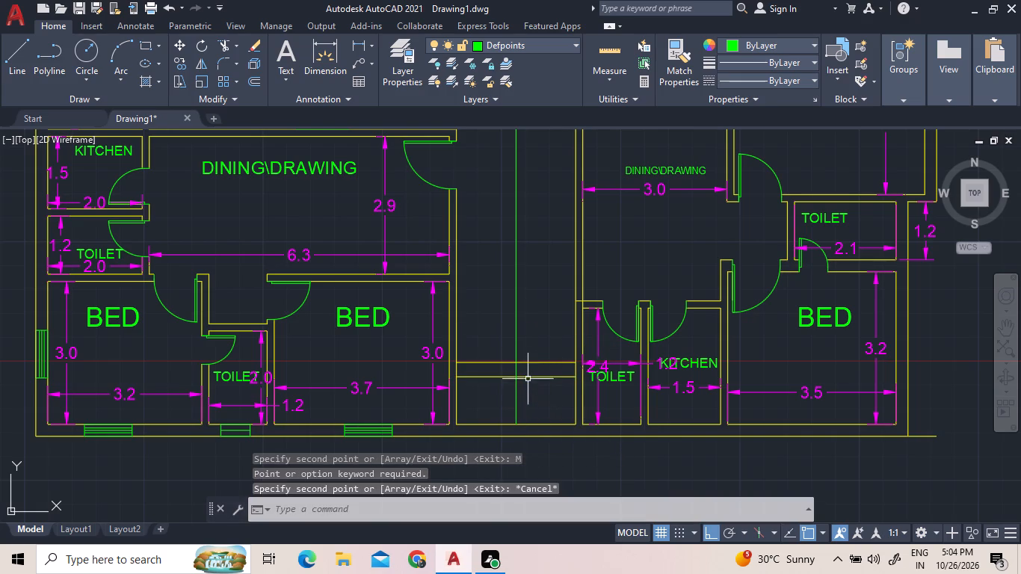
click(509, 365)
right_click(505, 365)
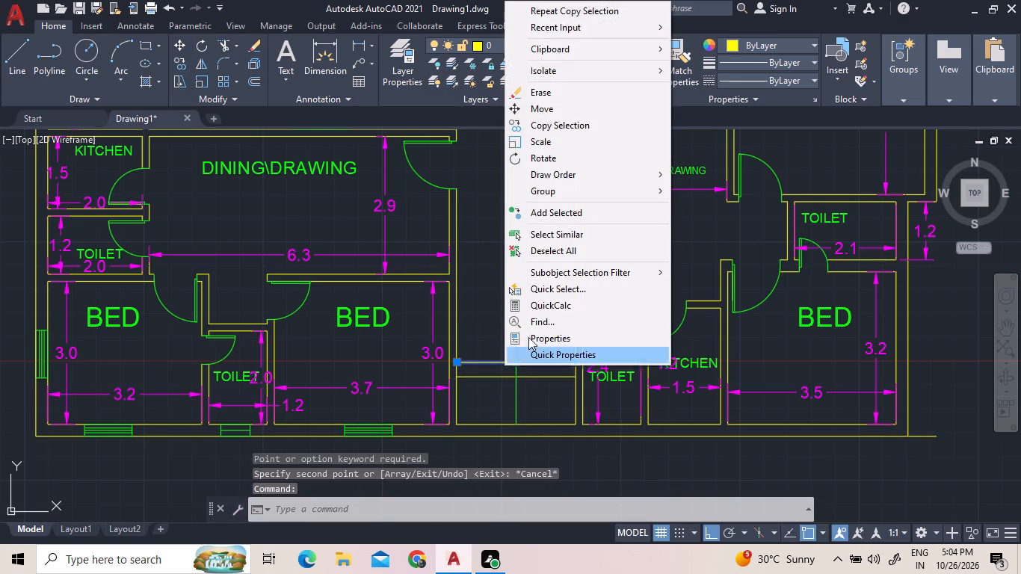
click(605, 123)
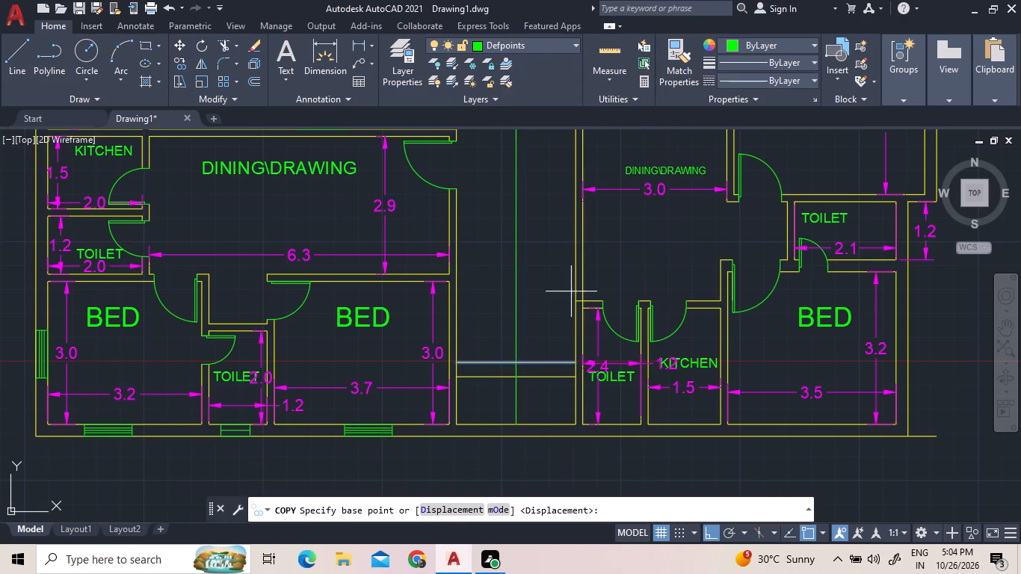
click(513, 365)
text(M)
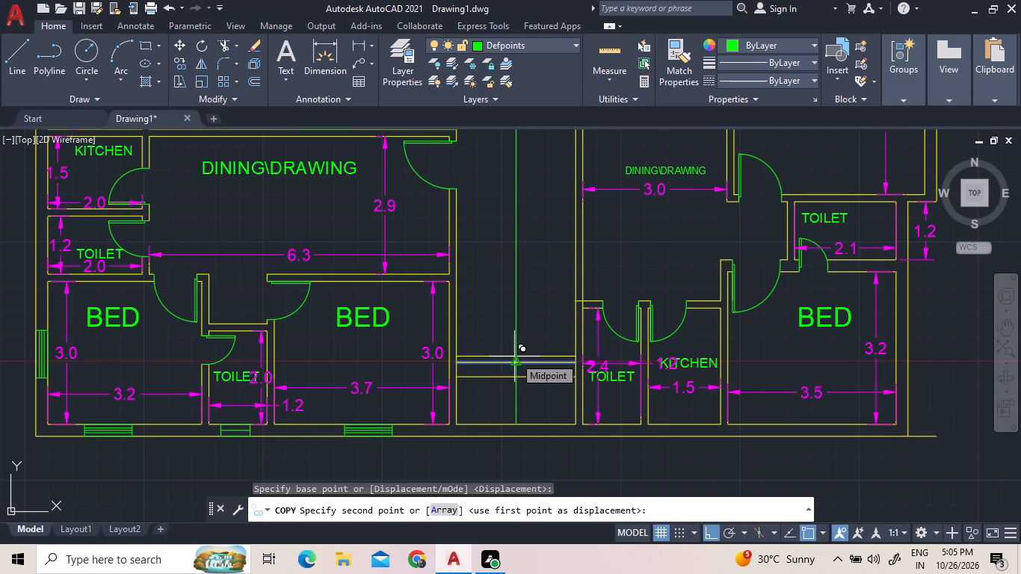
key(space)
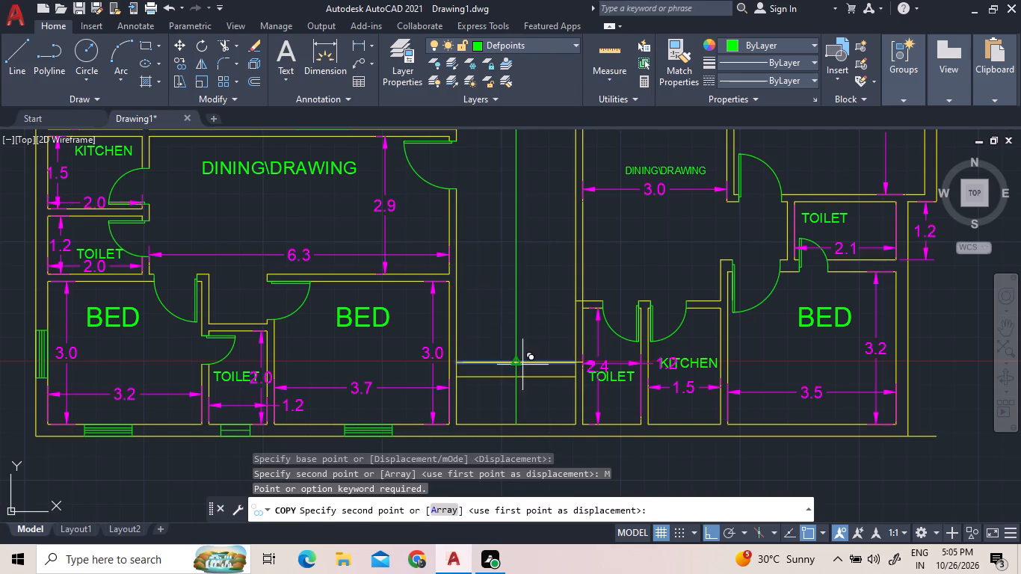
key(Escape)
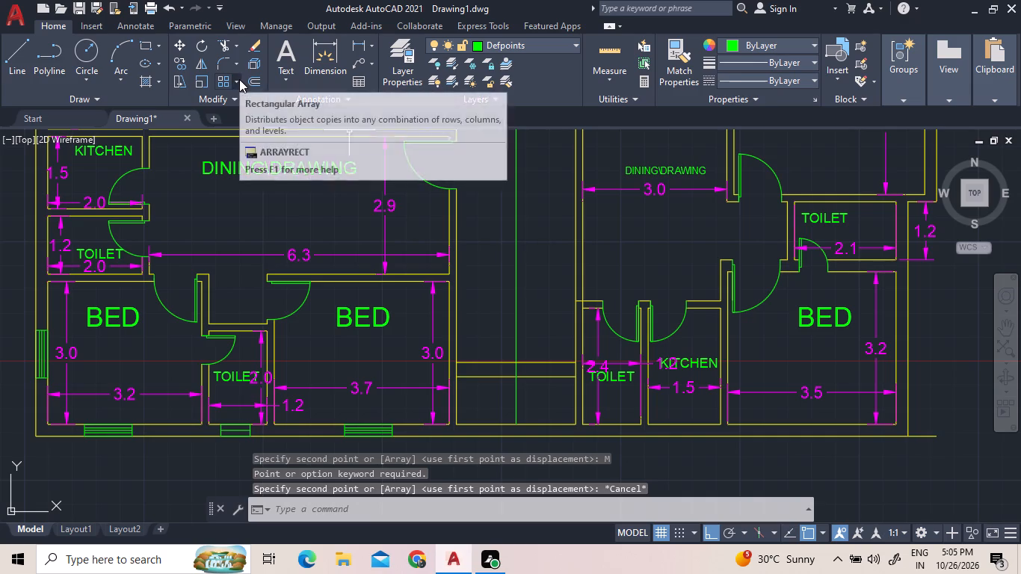
Offset the northern of the passage's two cross lines northward eight times at 0.30 spacing, using the Multiple option, to form stair treads.
click(256, 79)
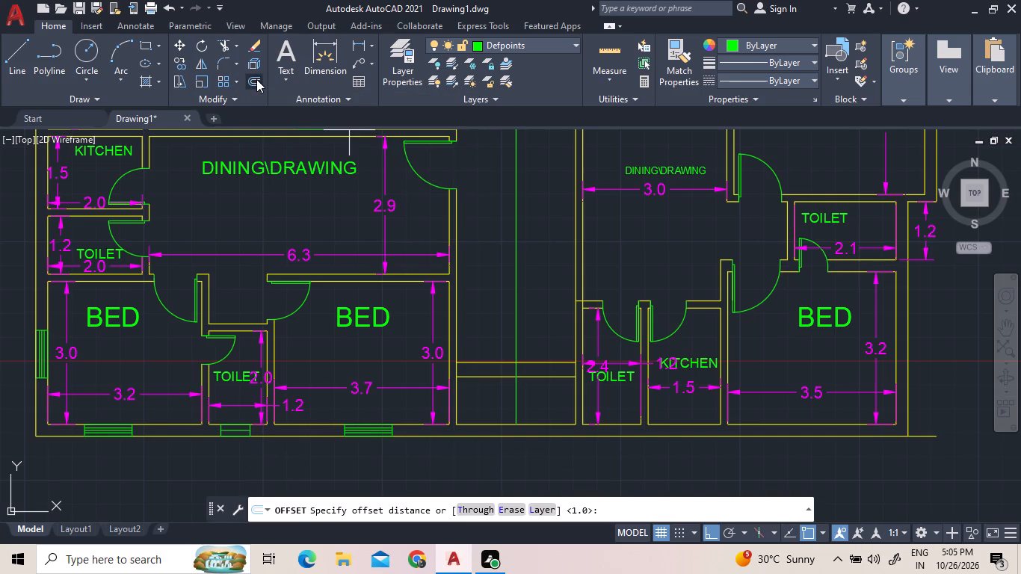
text(0.30)
key(Return)
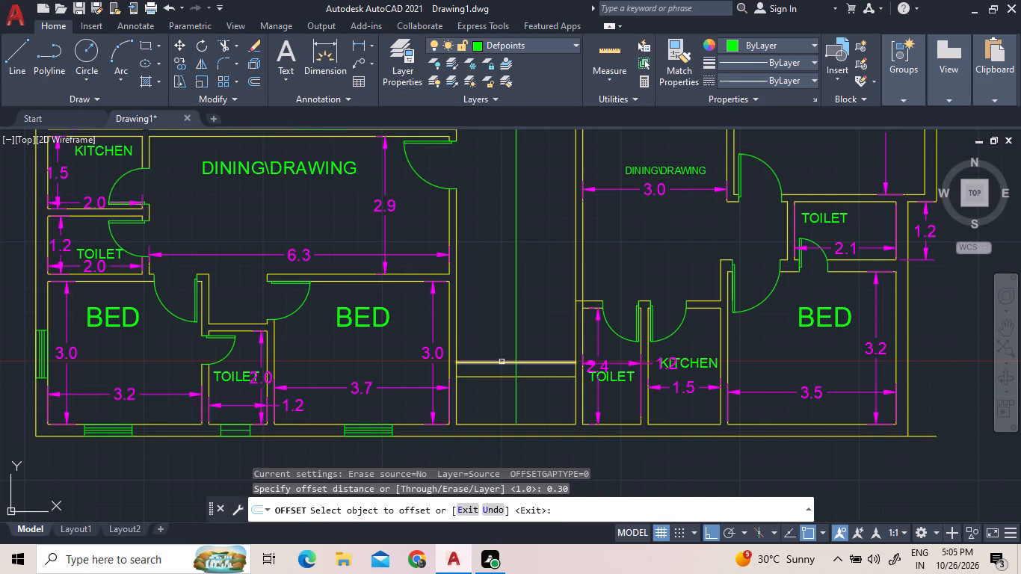
click(503, 362)
text(M)
key(space)
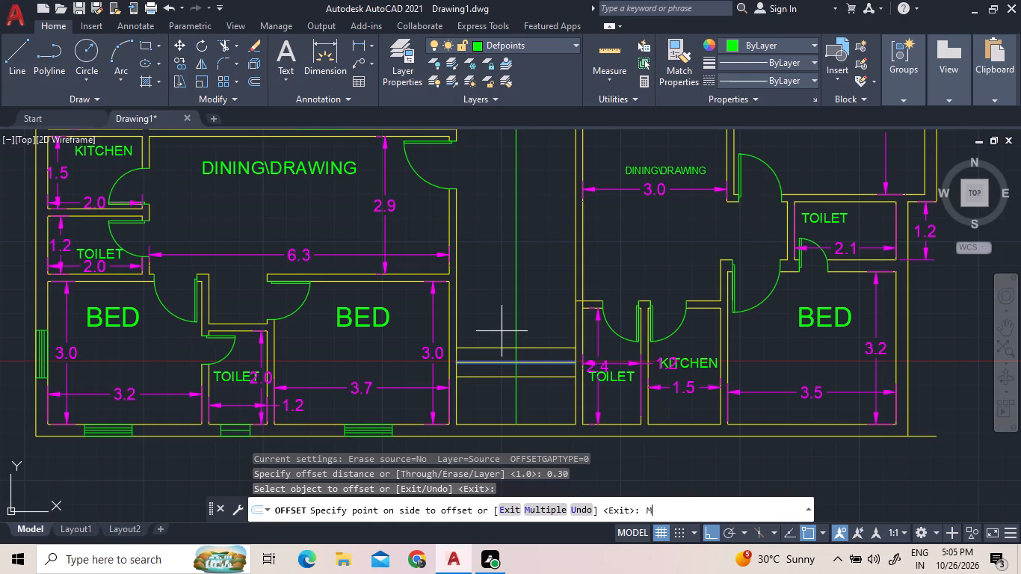
click(502, 331)
click(502, 320)
click(508, 302)
click(496, 253)
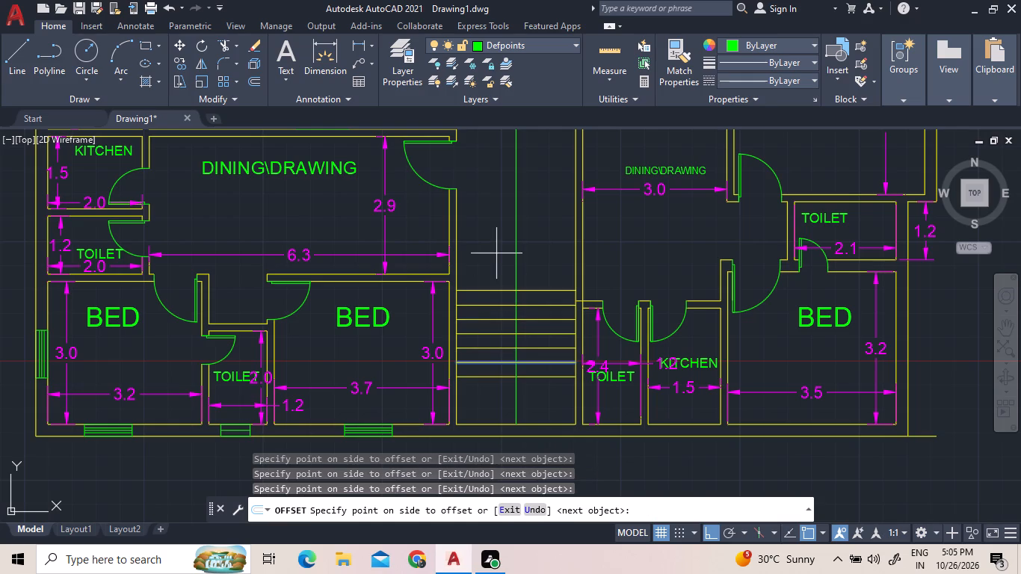
click(496, 253)
triple_click(502, 249)
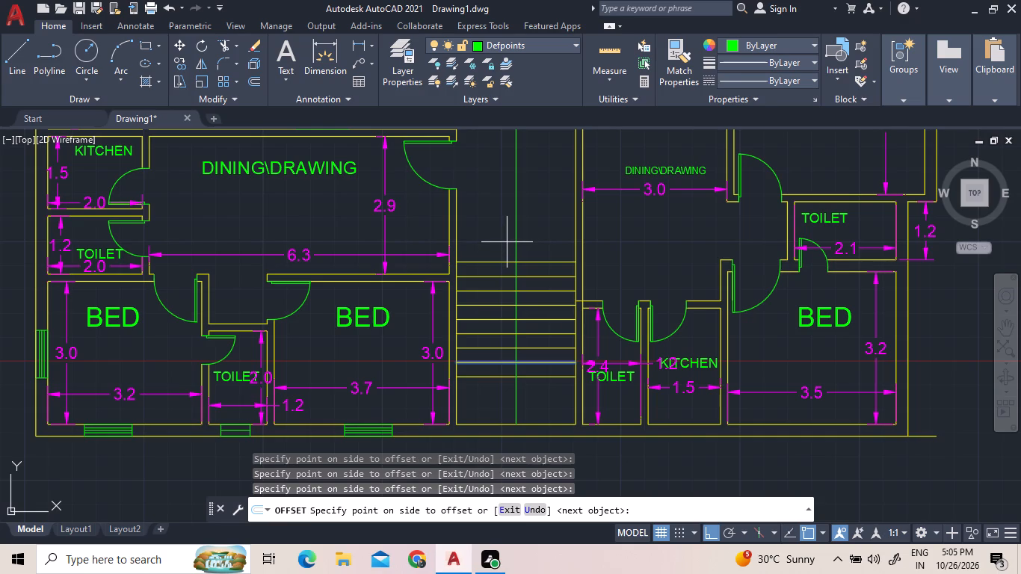
click(507, 242)
click(507, 226)
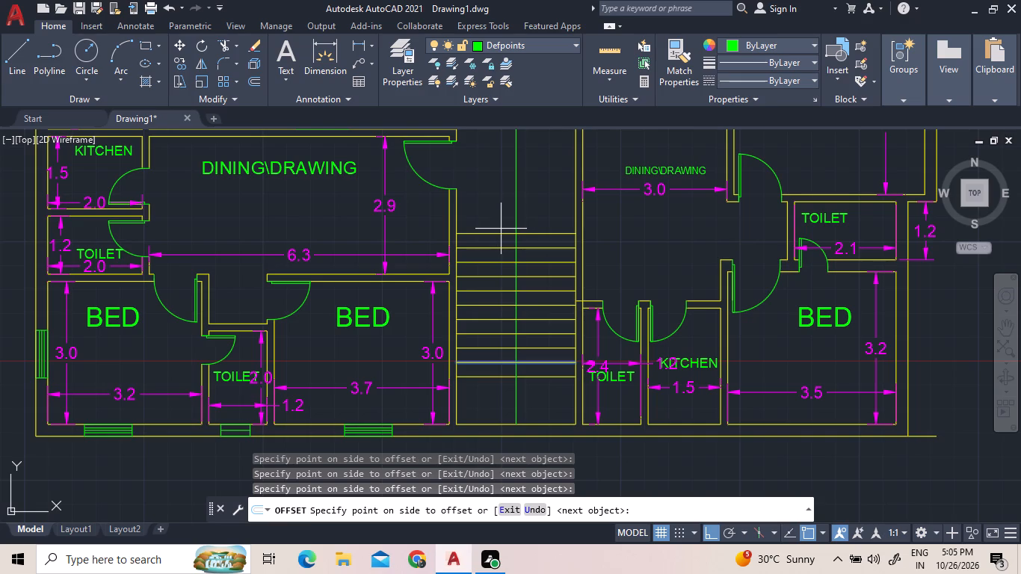
right_click(501, 229)
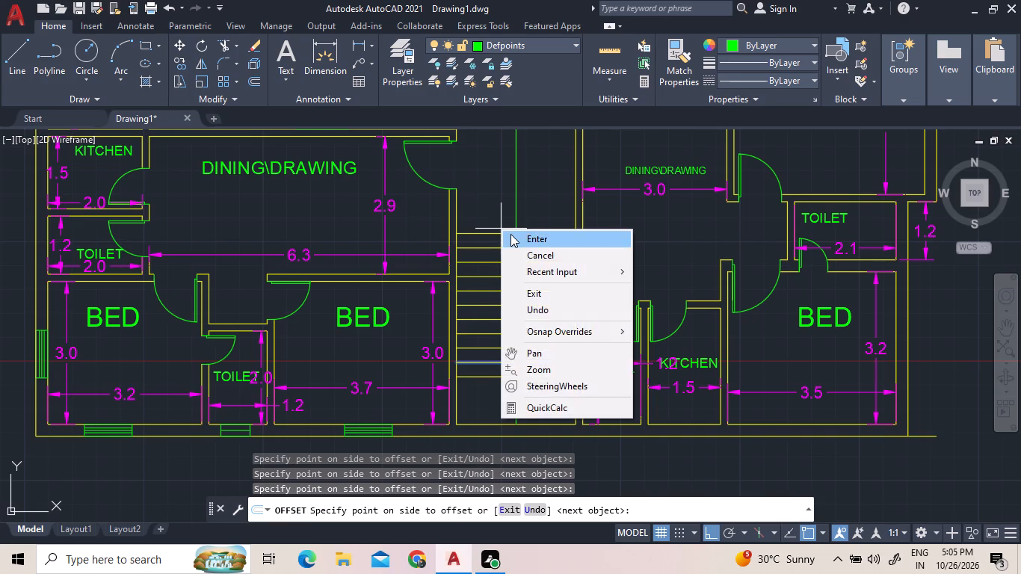
click(510, 234)
Draw a narrow rectangle from the top tread's midpoint to just south of the bottom tread, east of the vertical center line.
scroll(525, 226, down, 1)
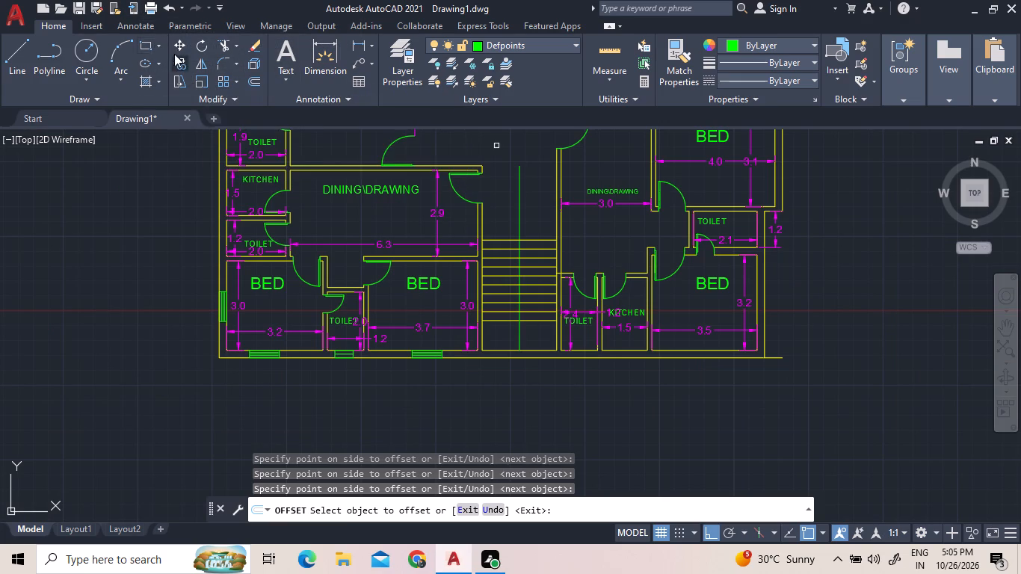
click(149, 42)
scroll(518, 235, up, 1)
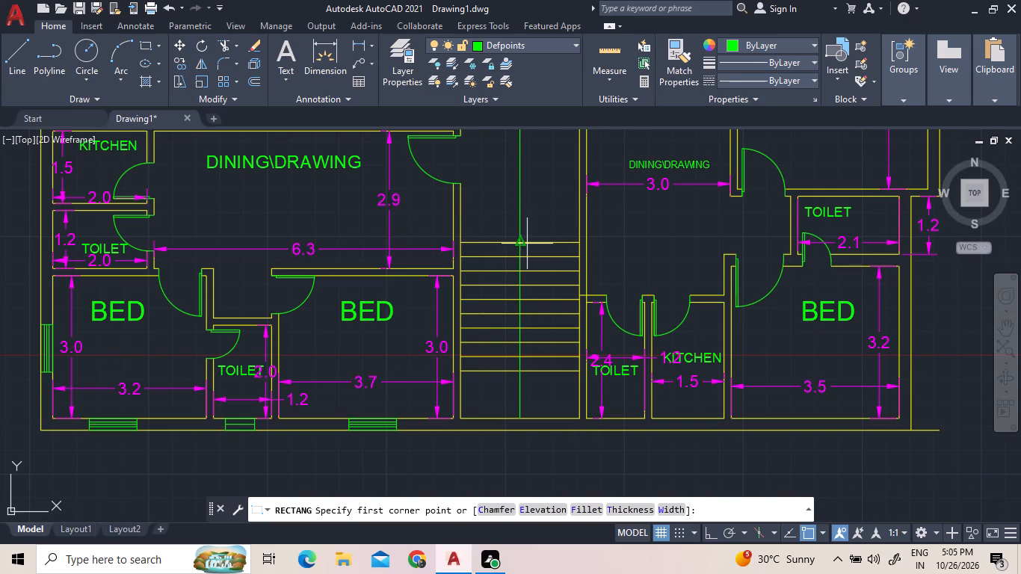
click(519, 244)
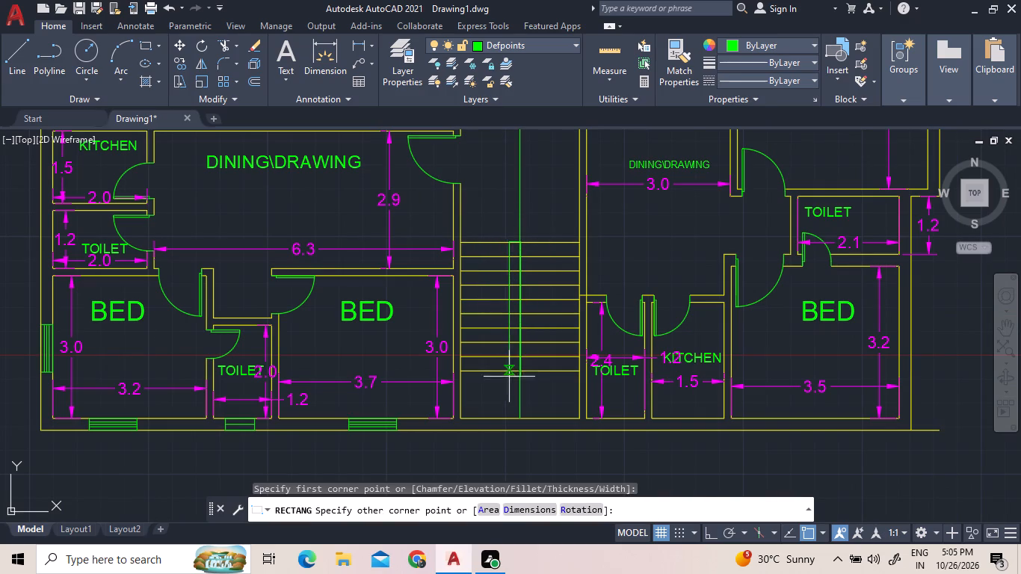
scroll(518, 380, up, 2)
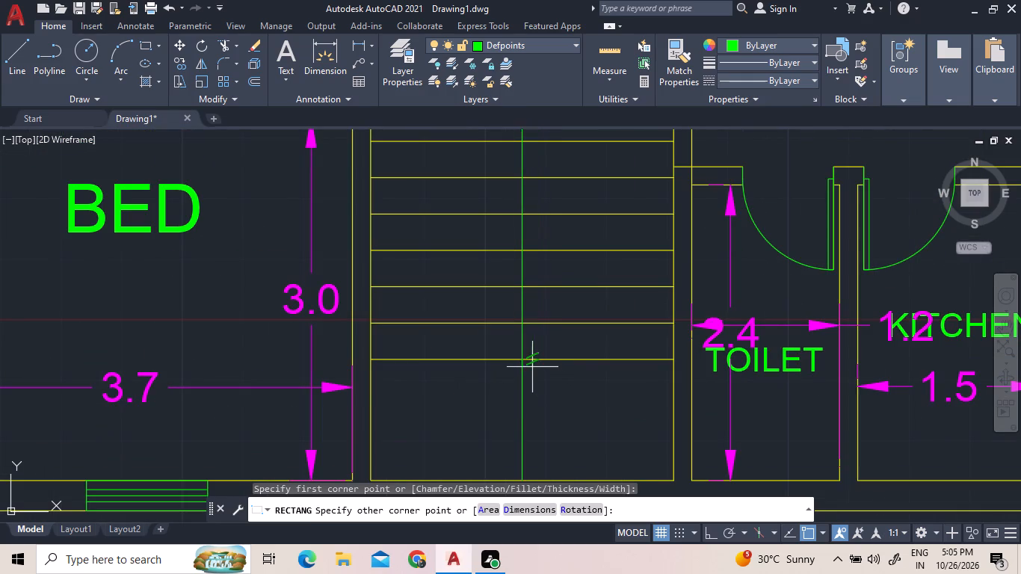
click(532, 367)
Mirror the narrow rectangle westward about the staircase's vertical center line, keeping the source rectangle.
click(529, 363)
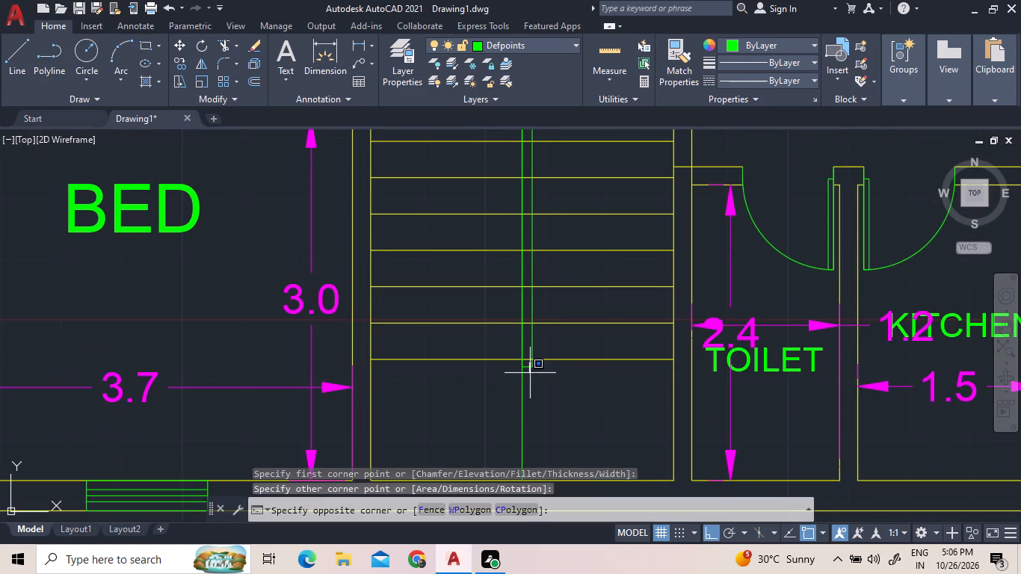
click(530, 374)
click(530, 364)
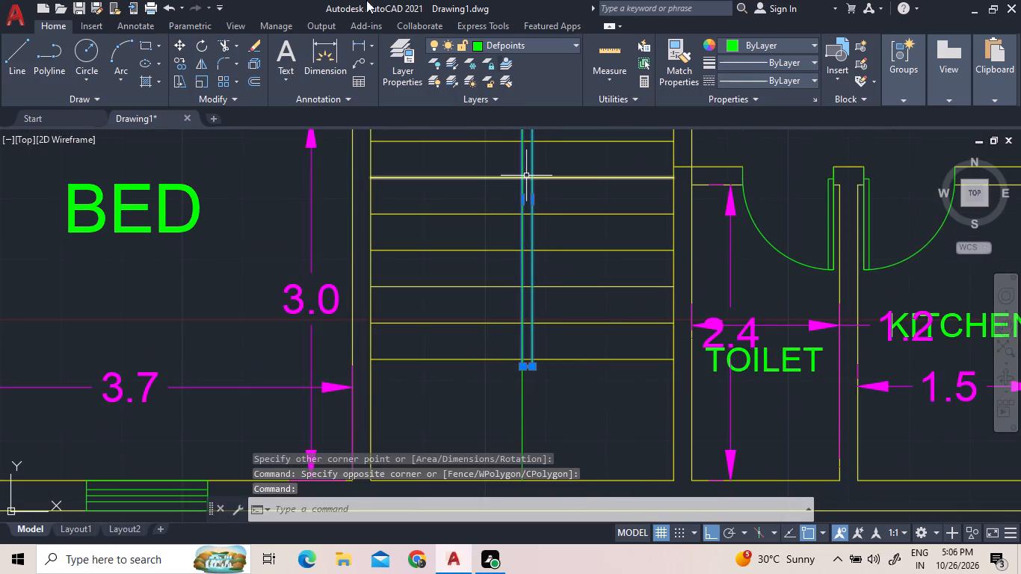
click(209, 62)
click(521, 367)
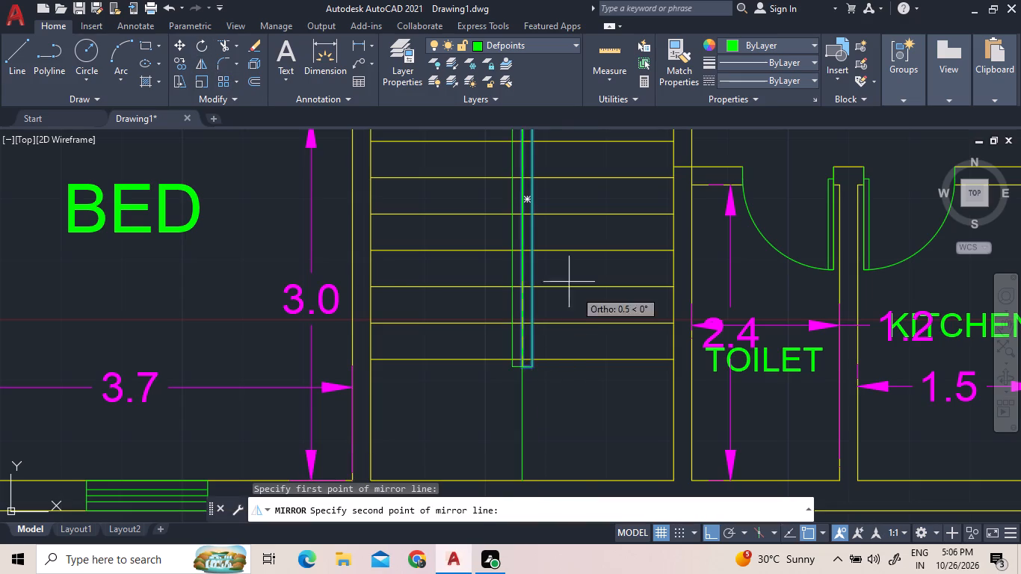
scroll(529, 342, down, 2)
scroll(534, 229, up, 6)
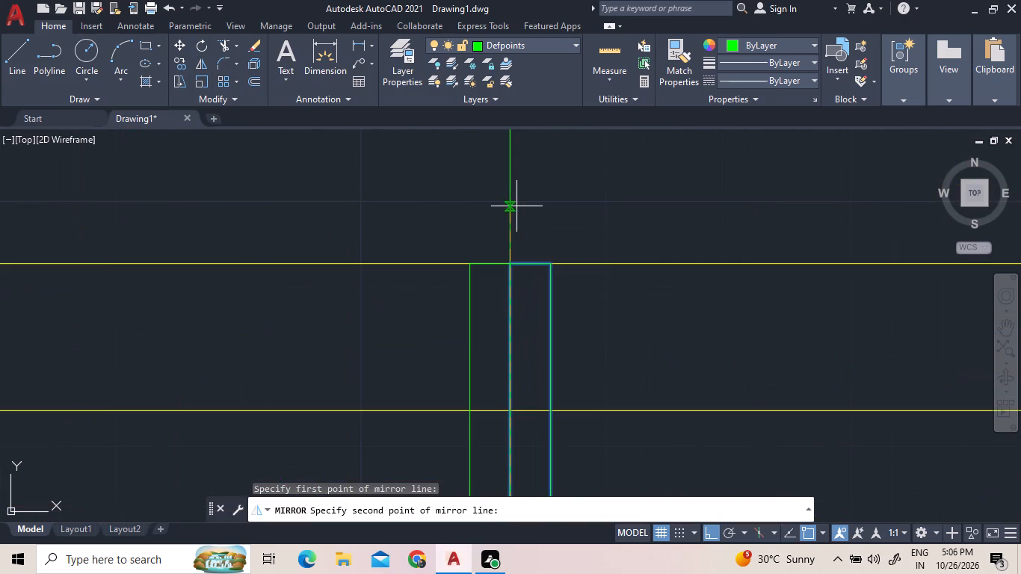
click(508, 264)
scroll(553, 216, down, 3)
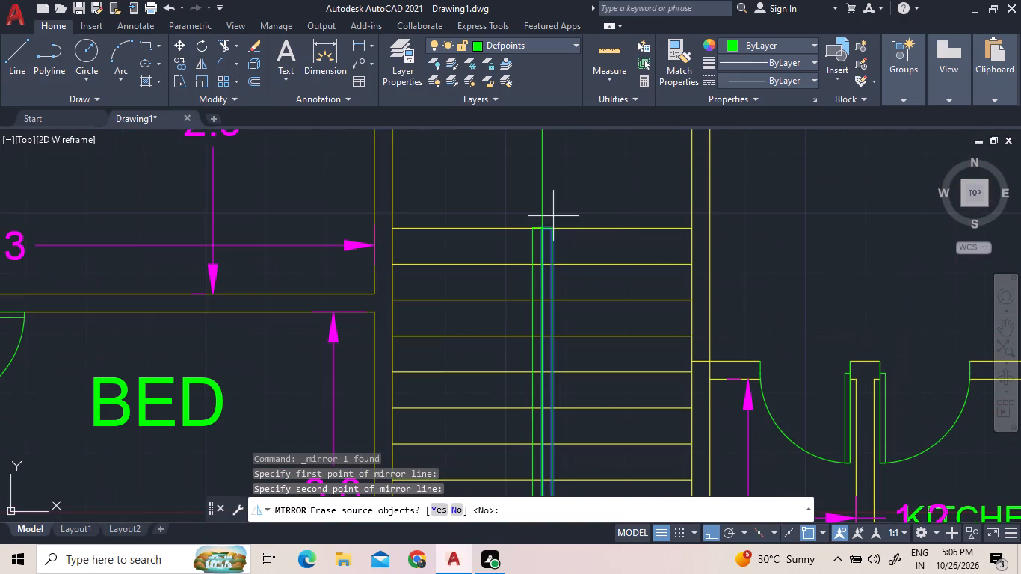
click(460, 514)
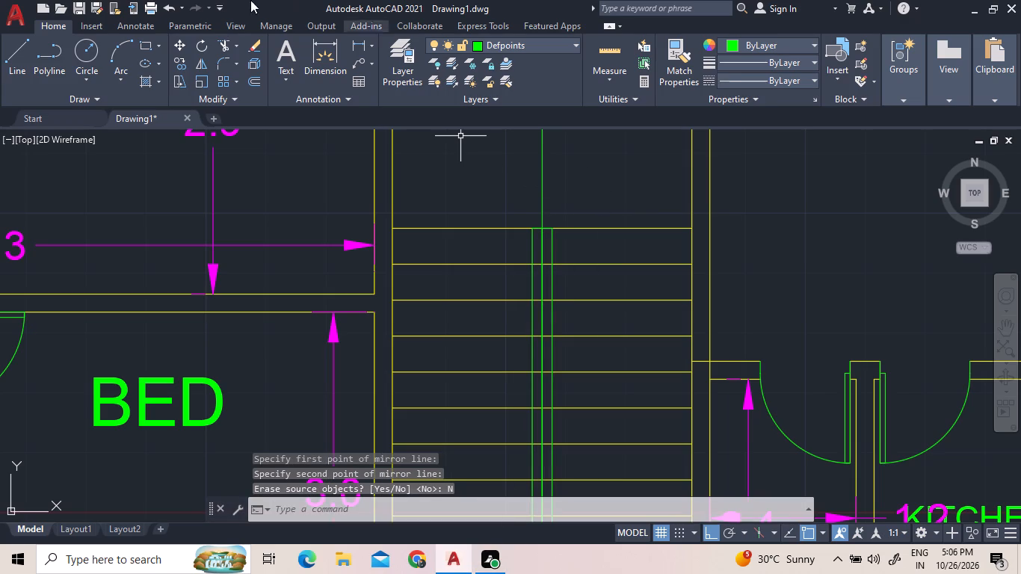
Trim away the vertical center line north of the staircase's top tread.
click(226, 46)
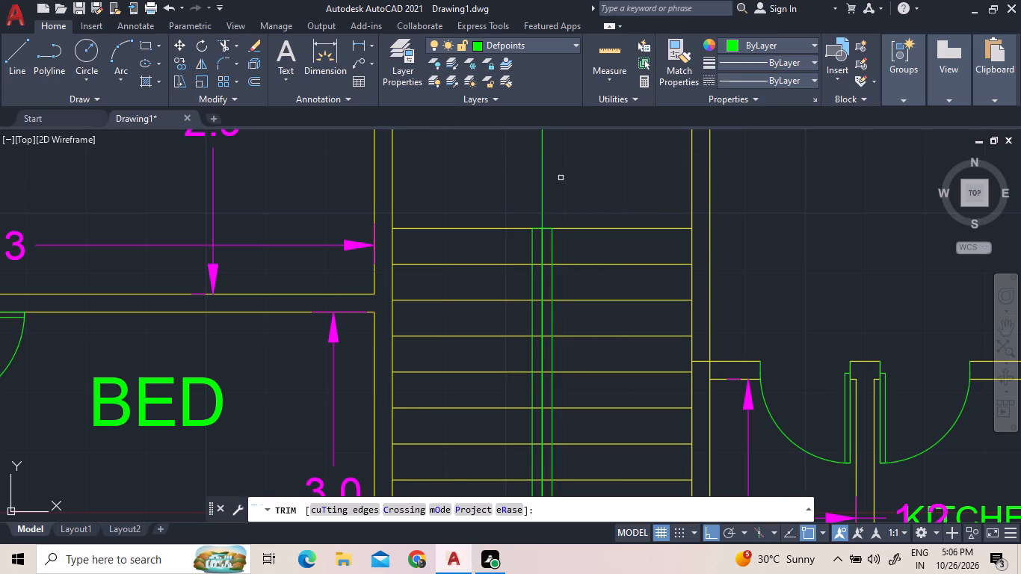
click(564, 184)
click(507, 155)
Trim tread segments and center line pieces inside the central divider along the staircase's northern part.
scroll(632, 278, down, 3)
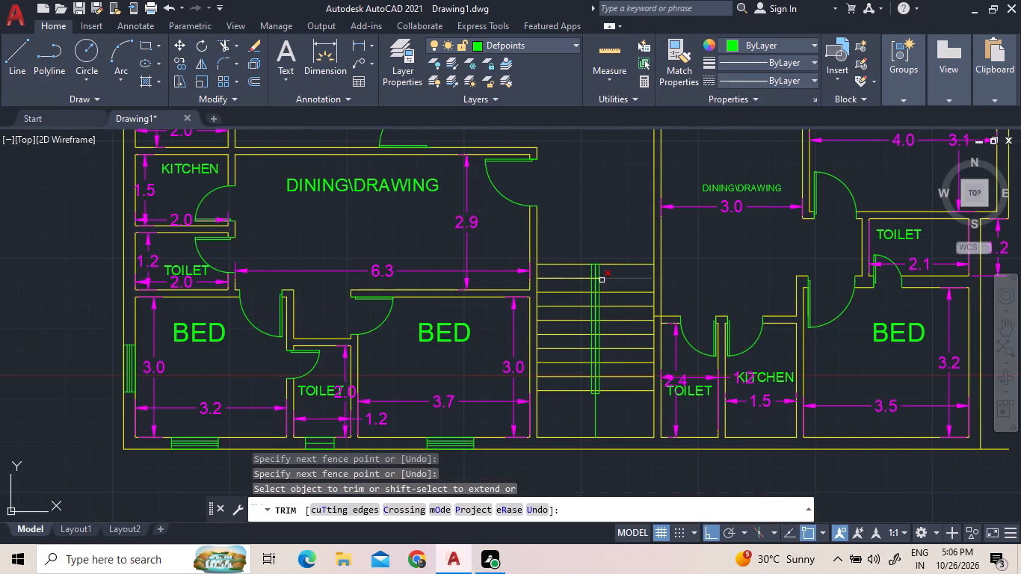
scroll(603, 280, up, 3)
click(587, 256)
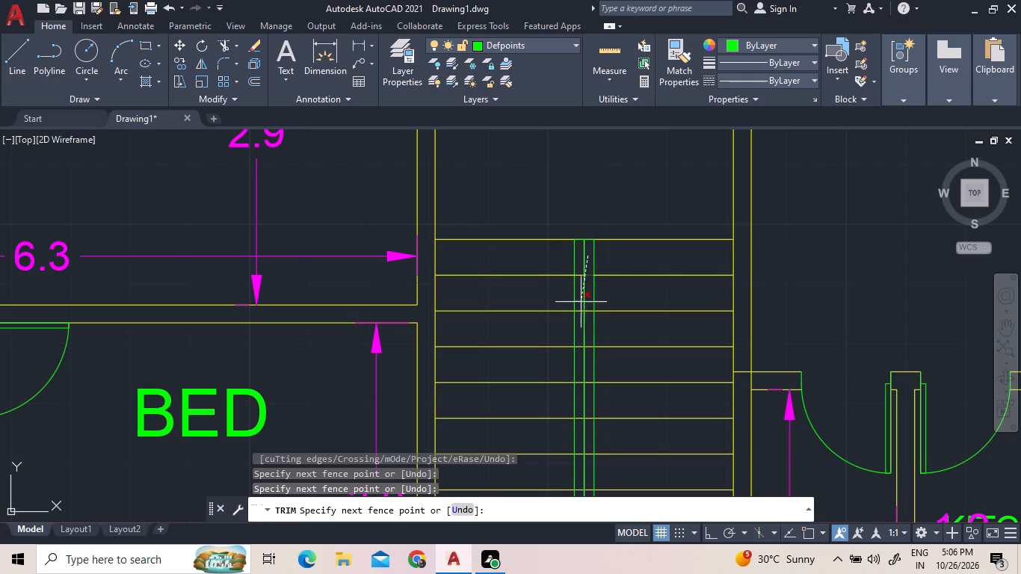
click(581, 321)
click(585, 323)
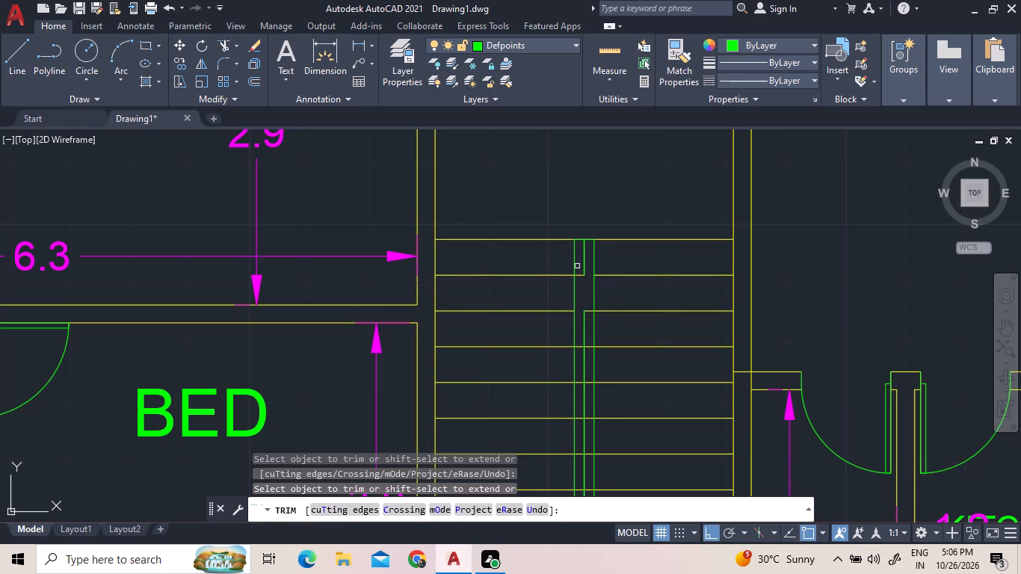
click(582, 264)
click(582, 277)
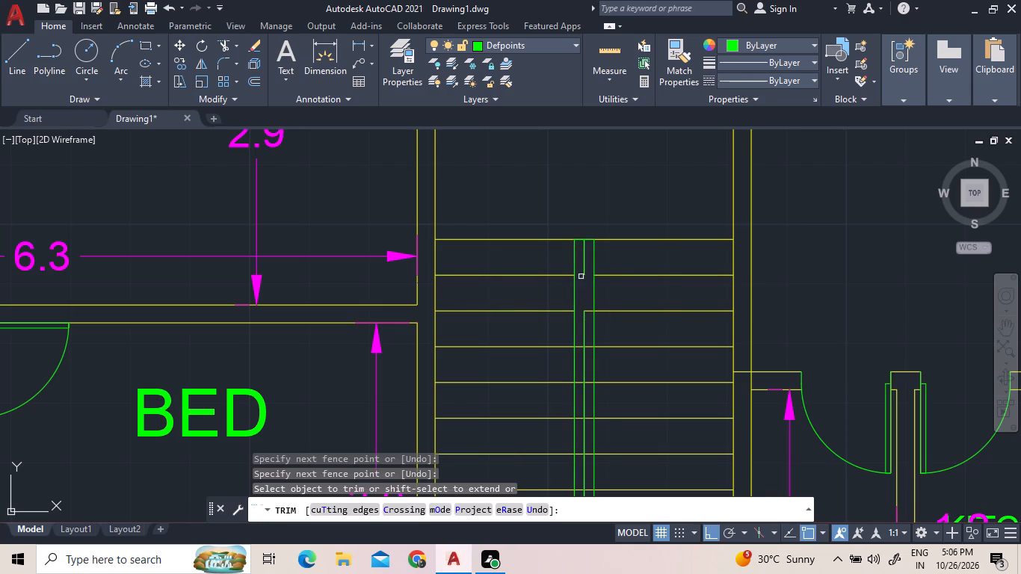
click(586, 271)
double_click(586, 270)
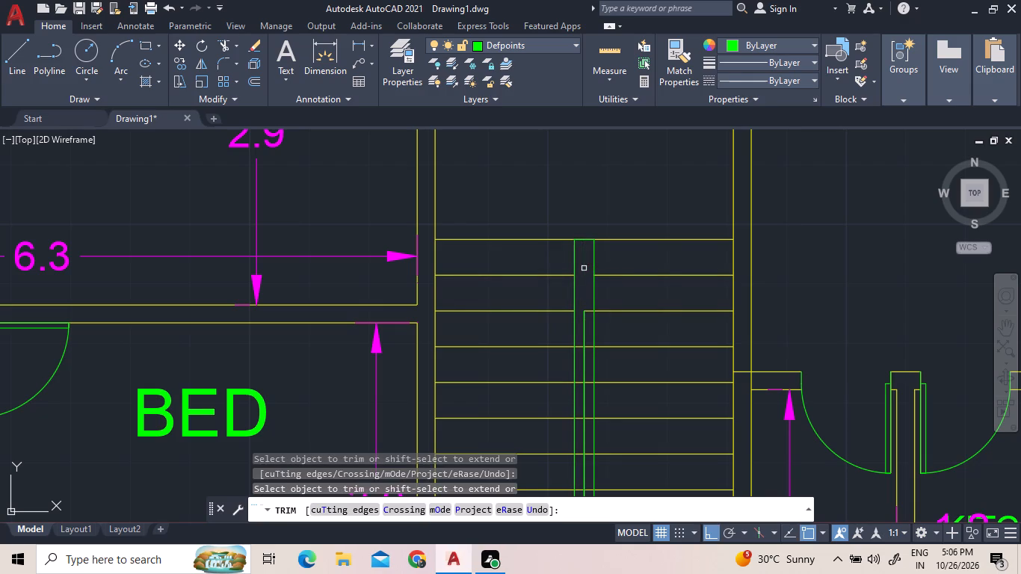
click(582, 306)
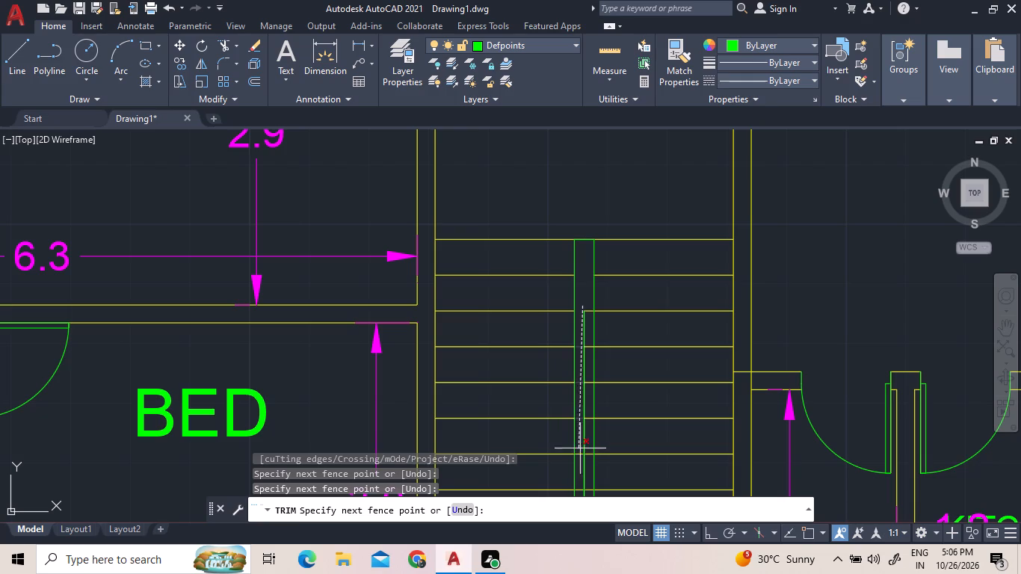
click(584, 455)
click(585, 452)
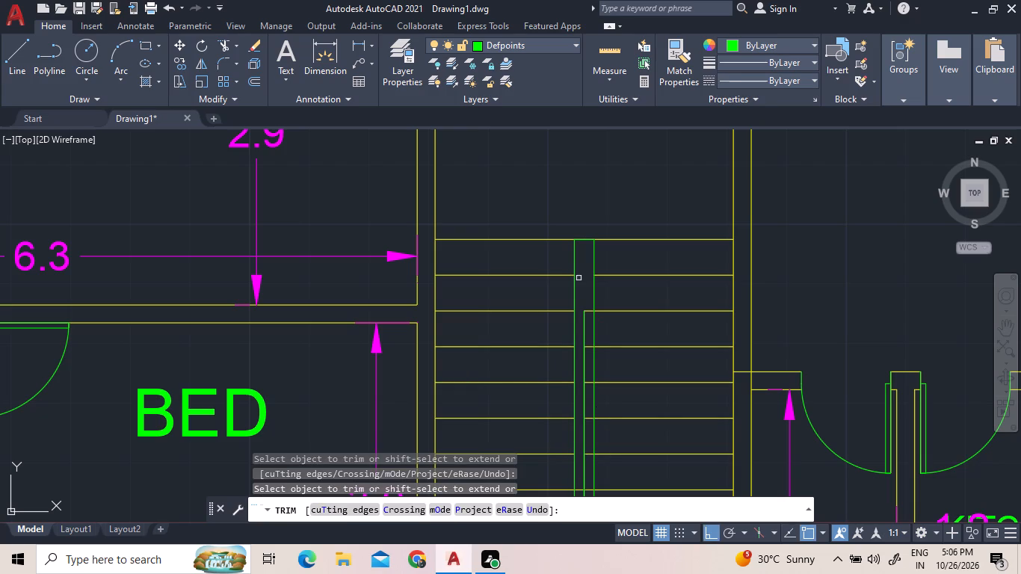
click(580, 280)
click(587, 387)
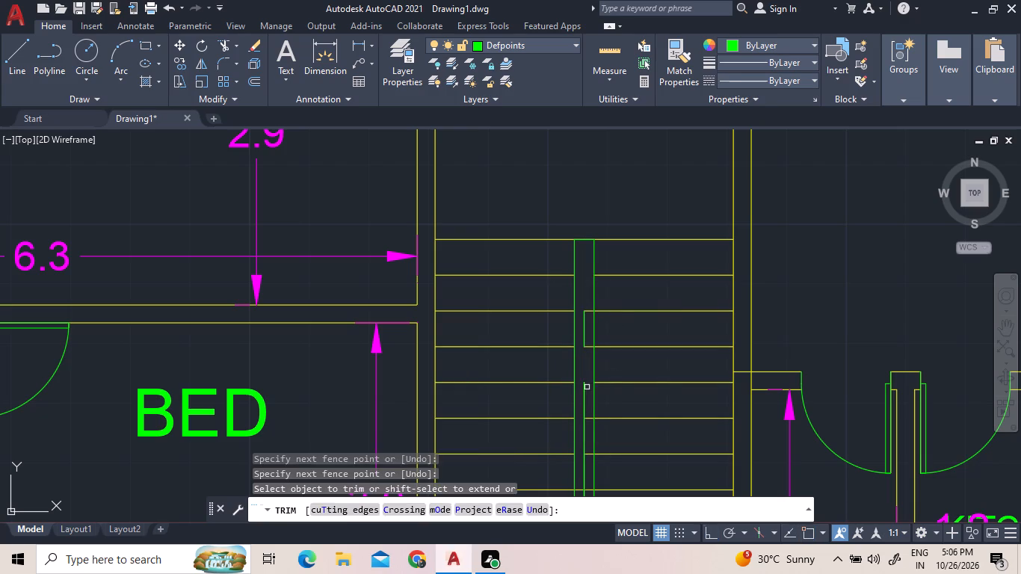
click(587, 381)
click(586, 305)
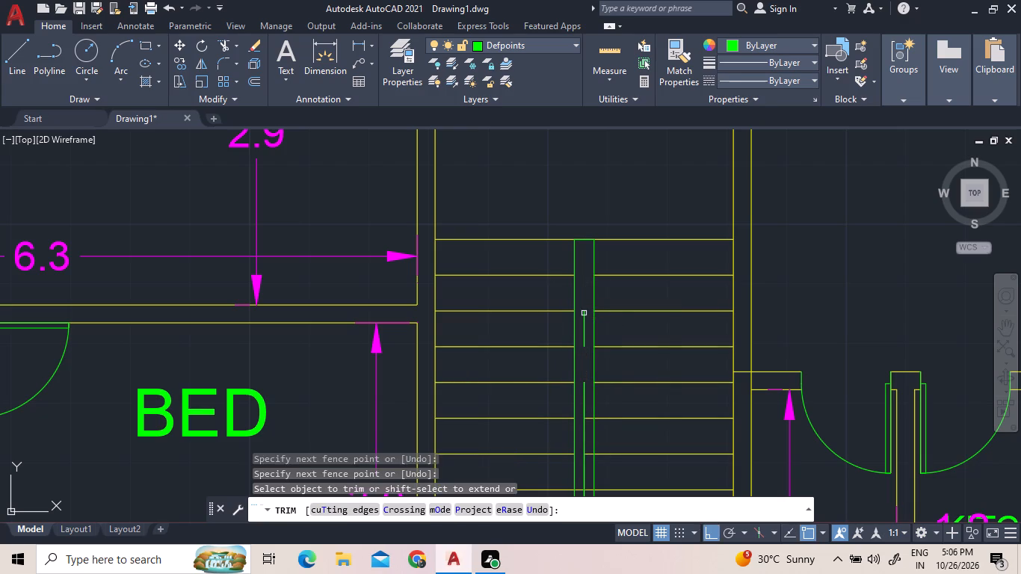
click(584, 315)
Trim the tread segments inside the divider's southern part and remove the leftover center line pieces along its length.
scroll(581, 341, down, 2)
scroll(560, 436, up, 3)
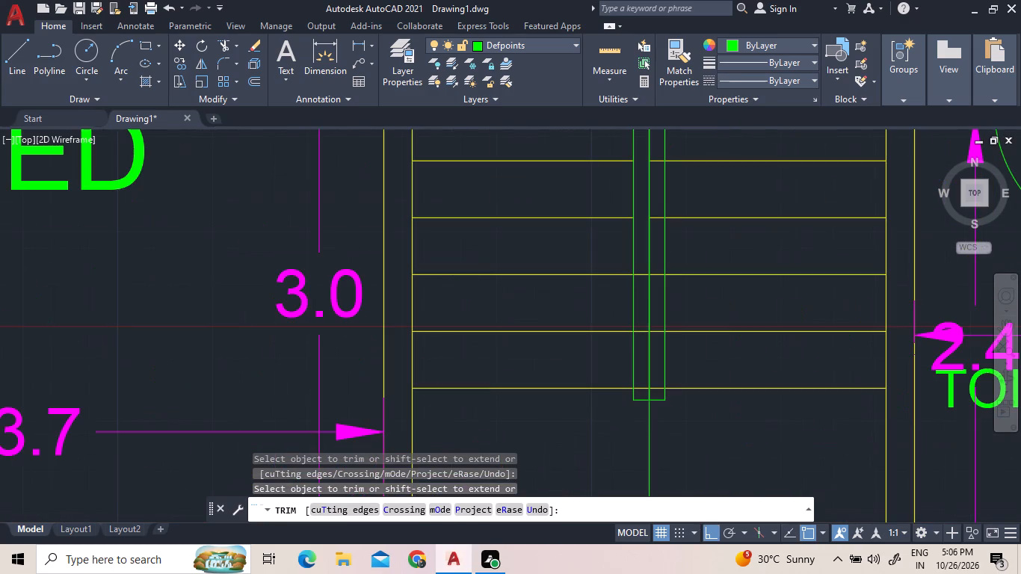
click(658, 394)
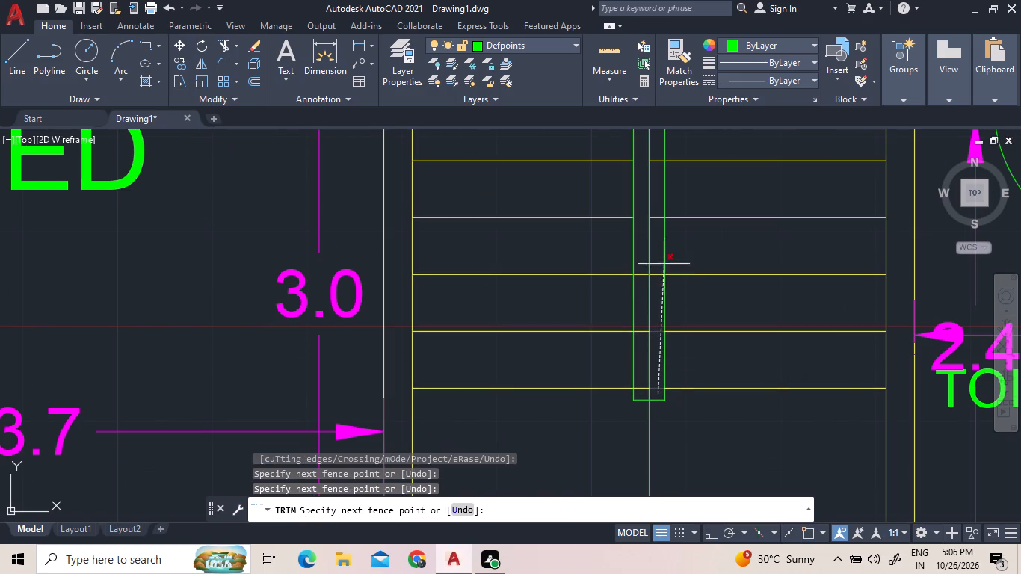
click(656, 153)
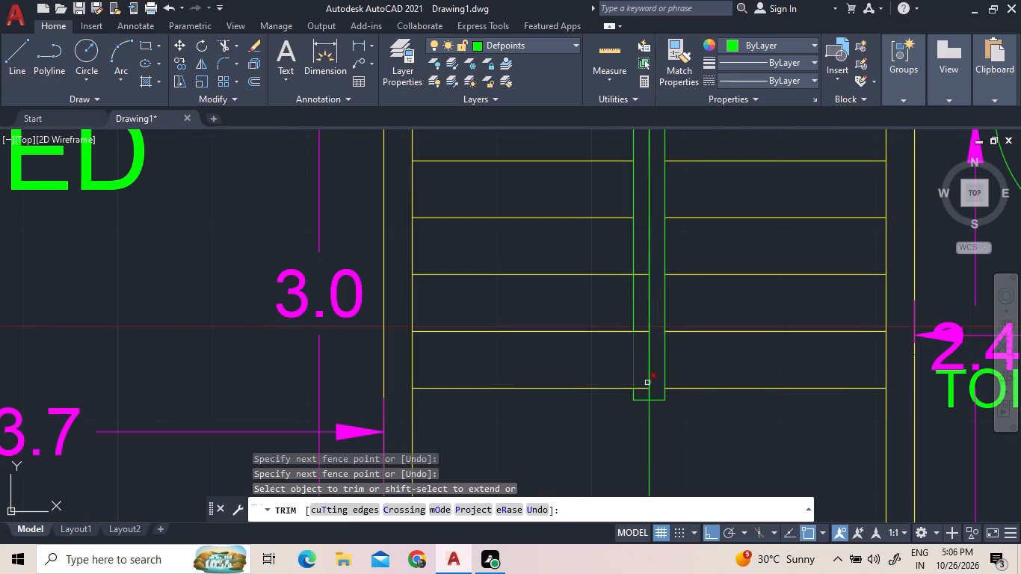
click(647, 389)
click(646, 333)
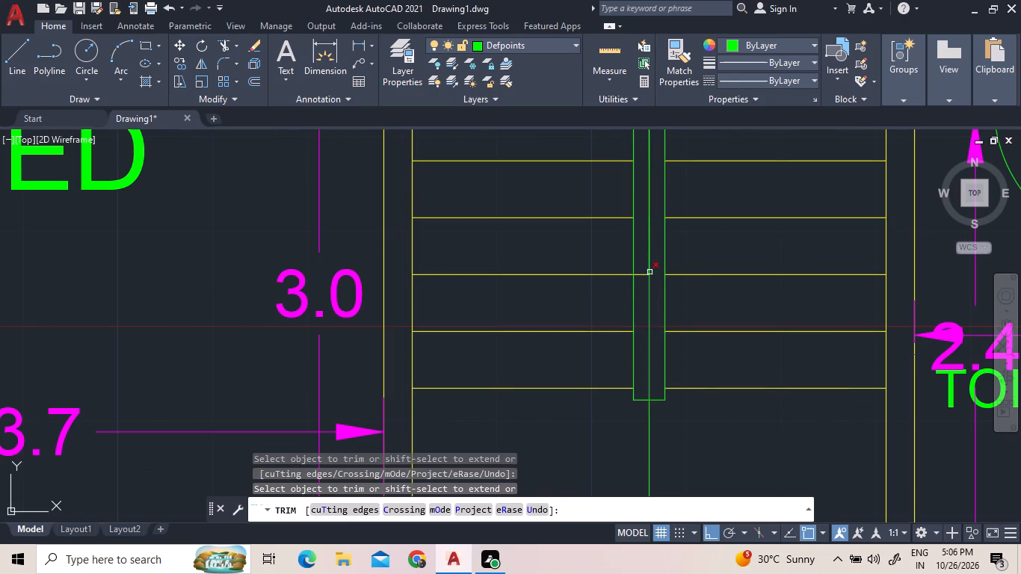
click(648, 265)
click(644, 271)
click(643, 277)
drag(644, 282, 648, 291)
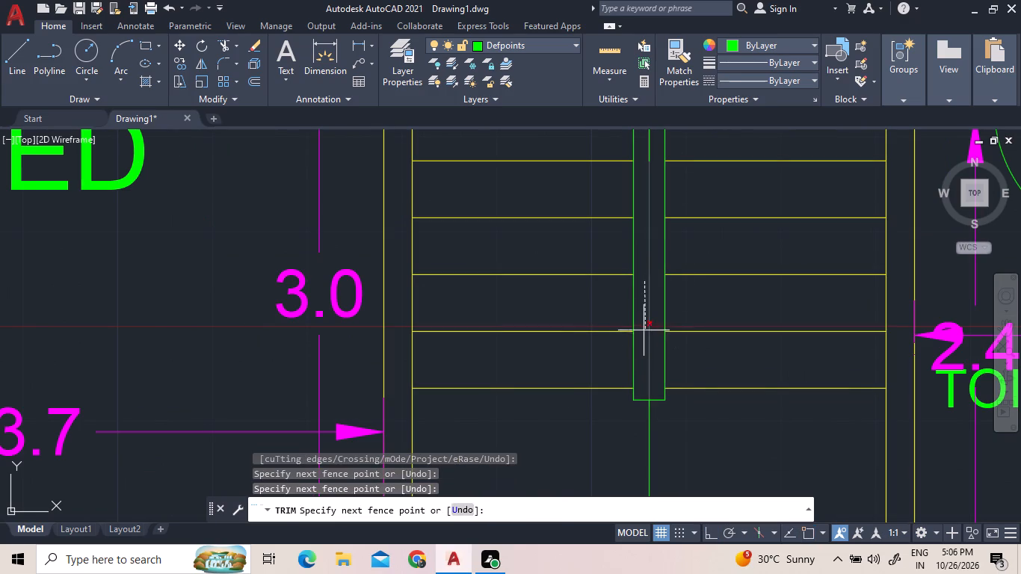
click(653, 343)
scroll(679, 416, down, 2)
scroll(644, 256, up, 2)
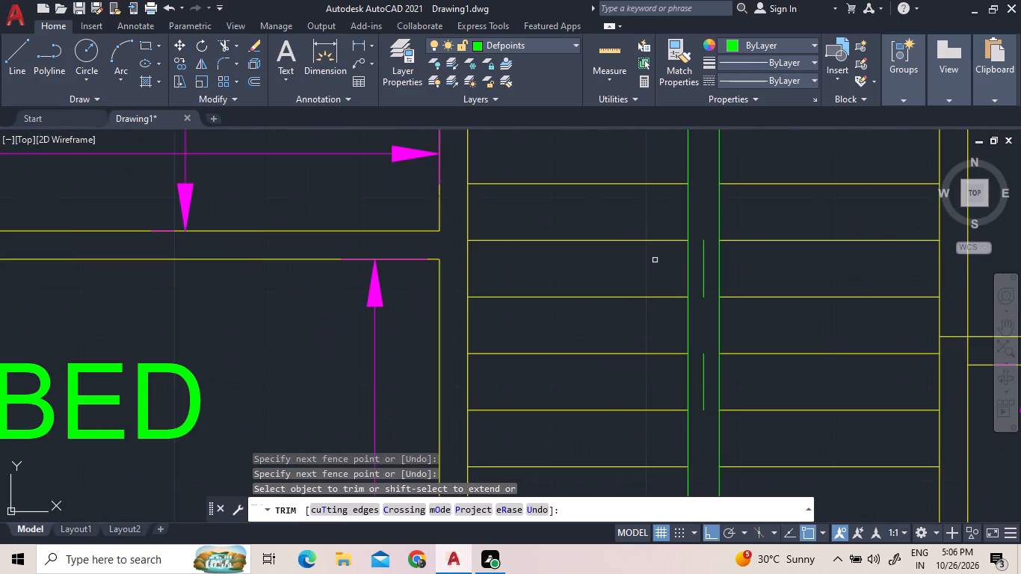
click(705, 277)
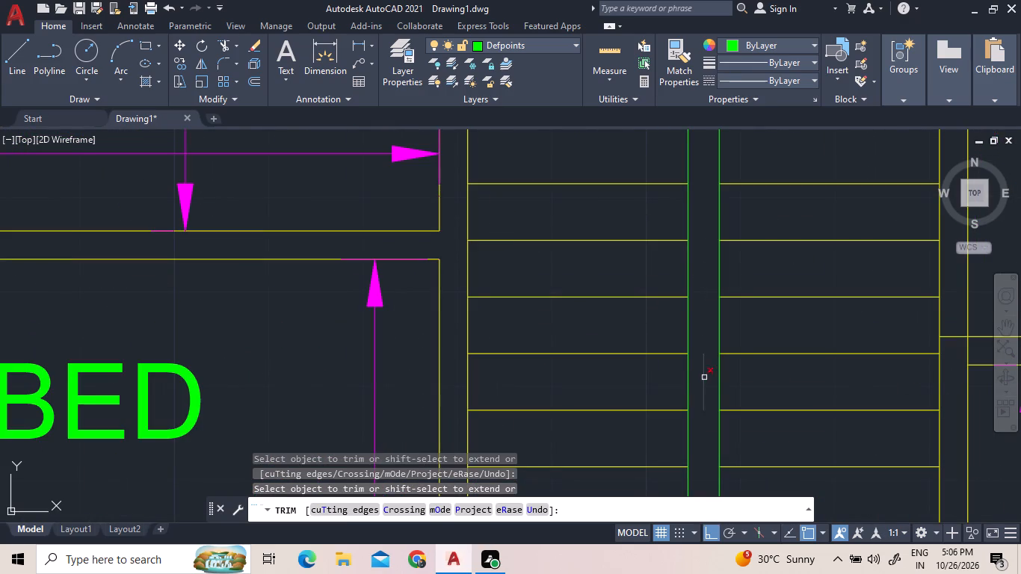
click(705, 377)
Trim away the center line between the divider's south end and the passage's south wall, and finish trimming.
scroll(711, 439, down, 2)
scroll(753, 232, down, 2)
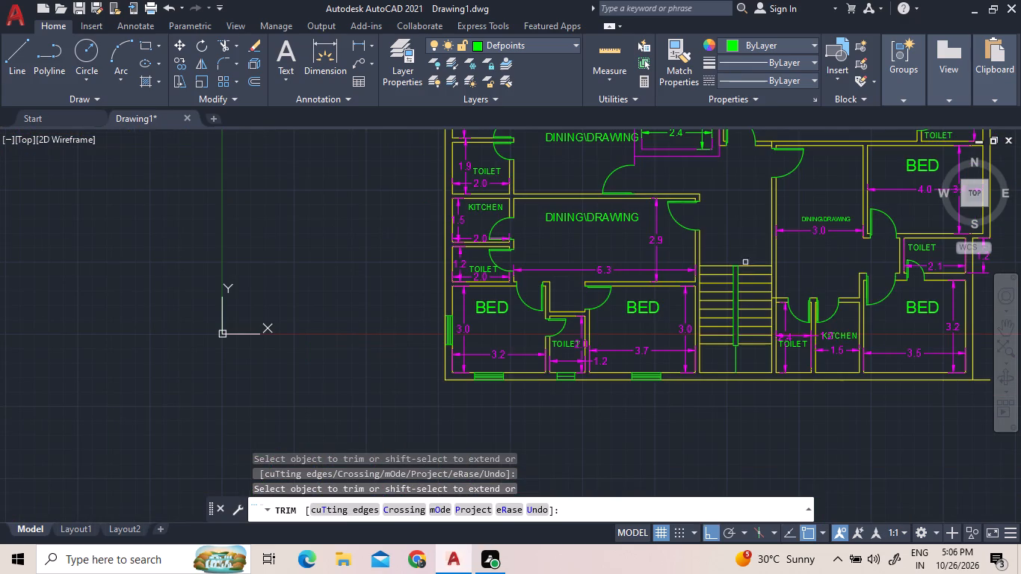
click(736, 354)
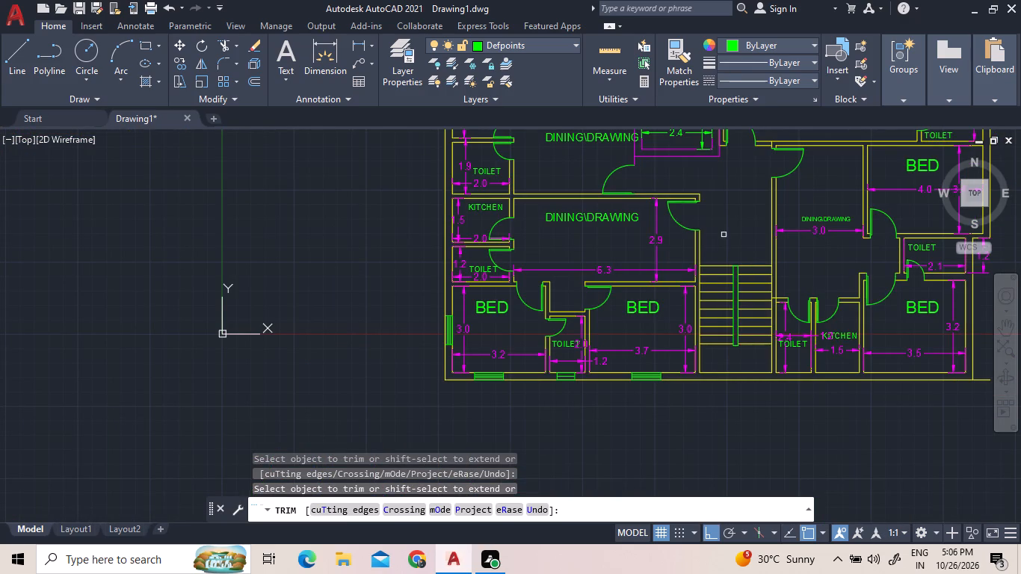
right_click(724, 234)
click(747, 244)
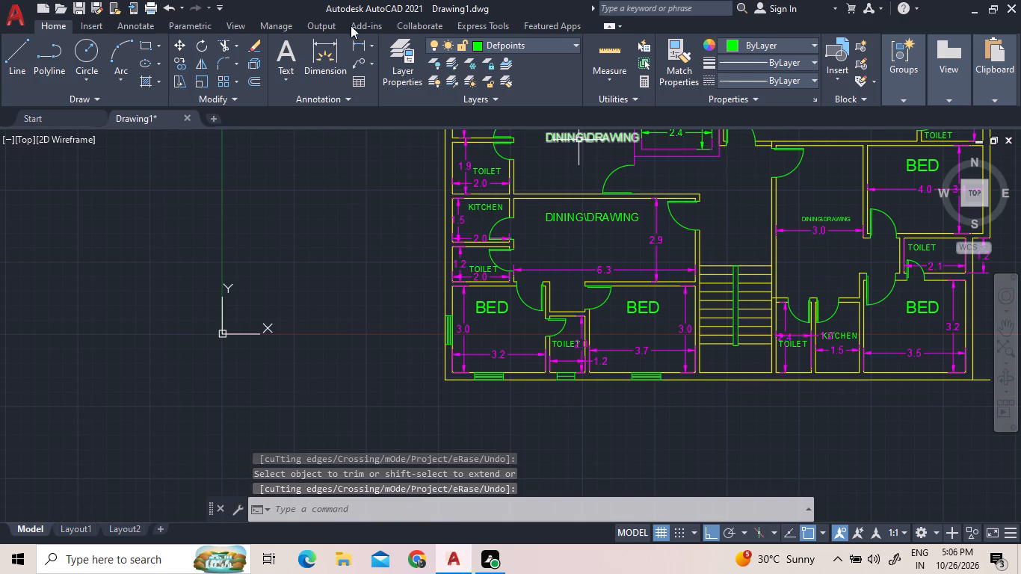
Draw the stair direction polyline from the west flight south around the divider's end and up the east flight.
click(31, 50)
click(493, 40)
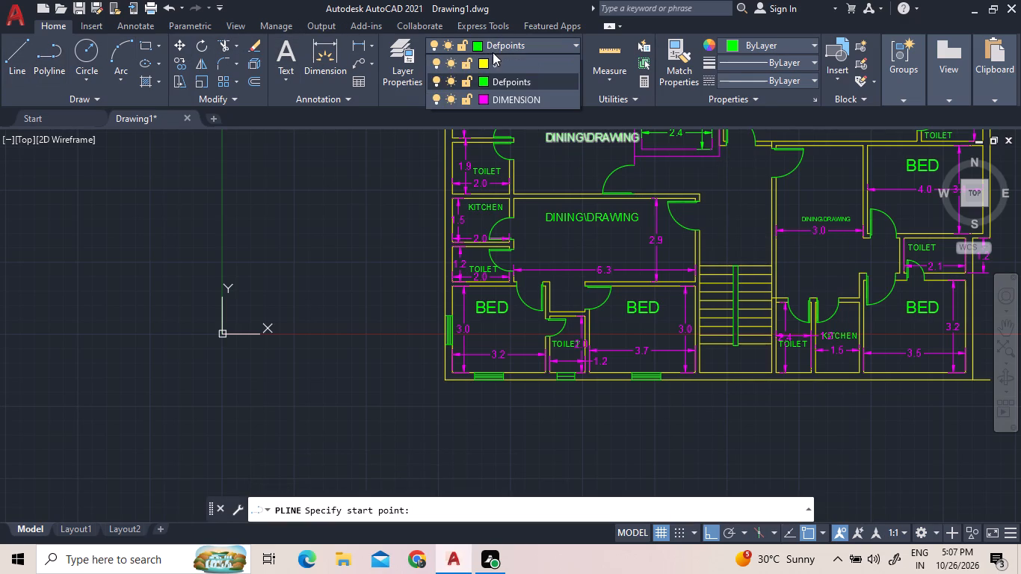
click(7, 65)
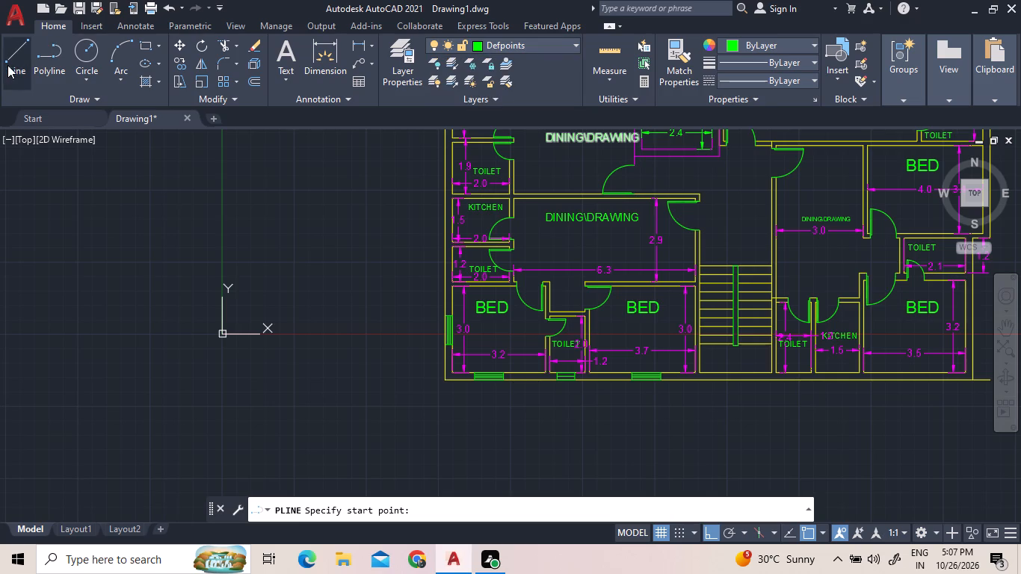
click(715, 286)
click(715, 357)
click(745, 356)
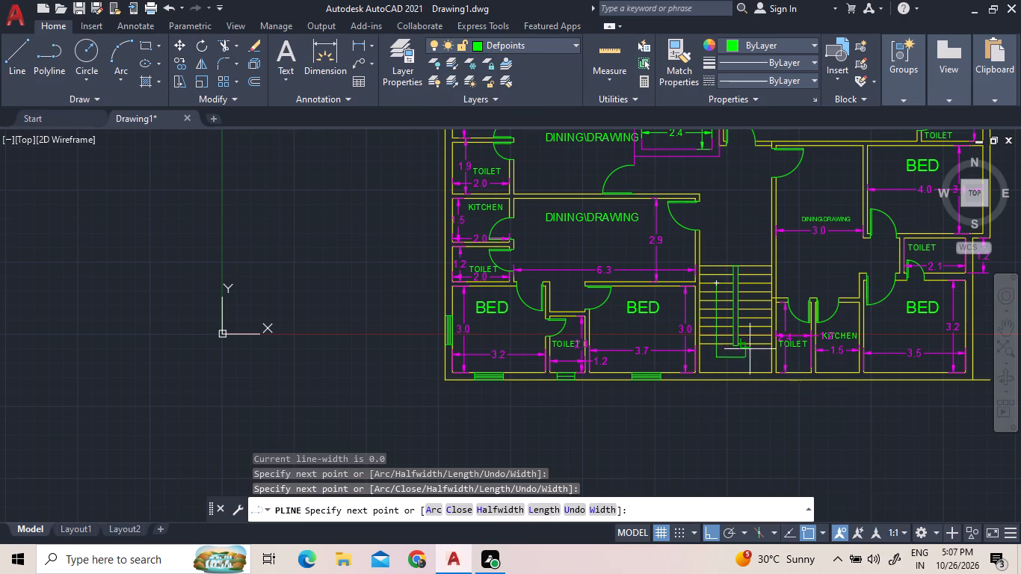
click(751, 293)
scroll(754, 286, up, 1)
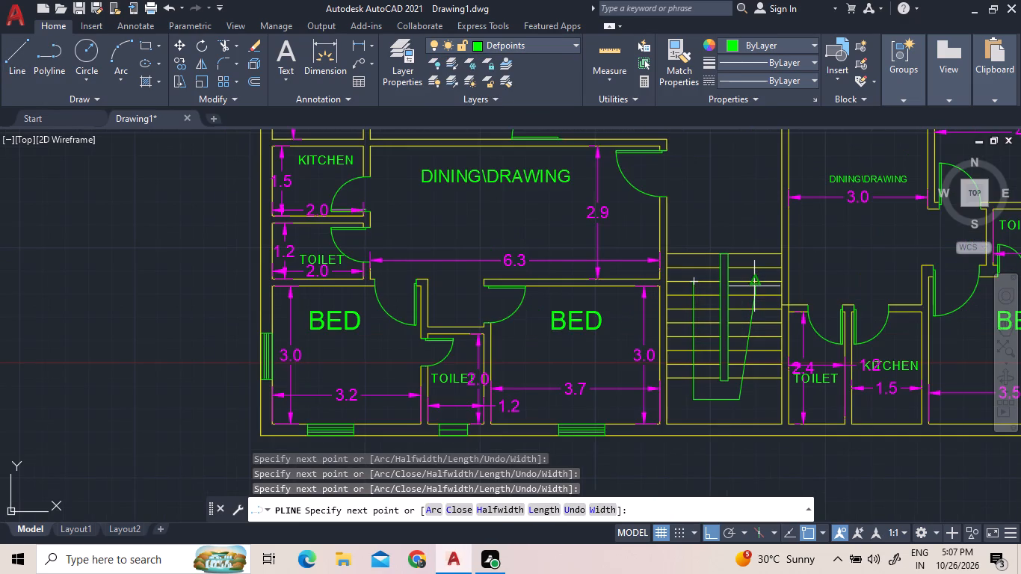
Draw a flat ellipse centred on the direction line's end in the east flight, with a horizontal half-axis of about 0.3.
click(159, 62)
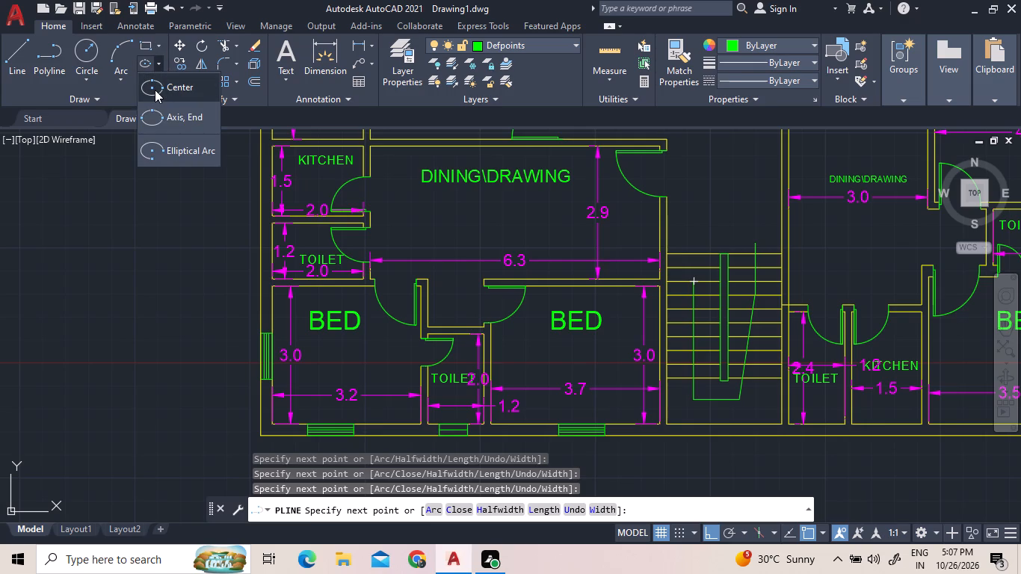
click(155, 90)
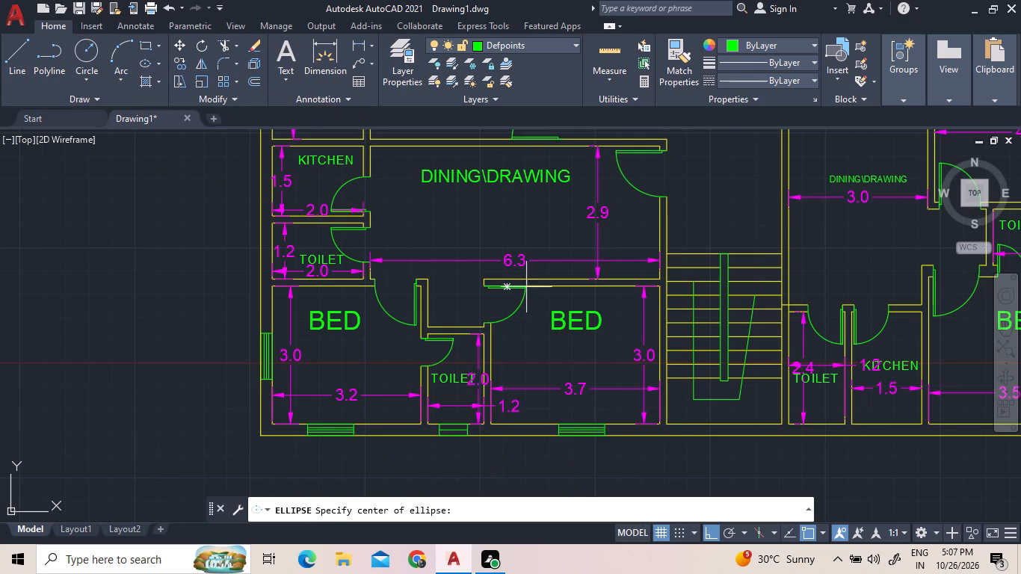
click(756, 297)
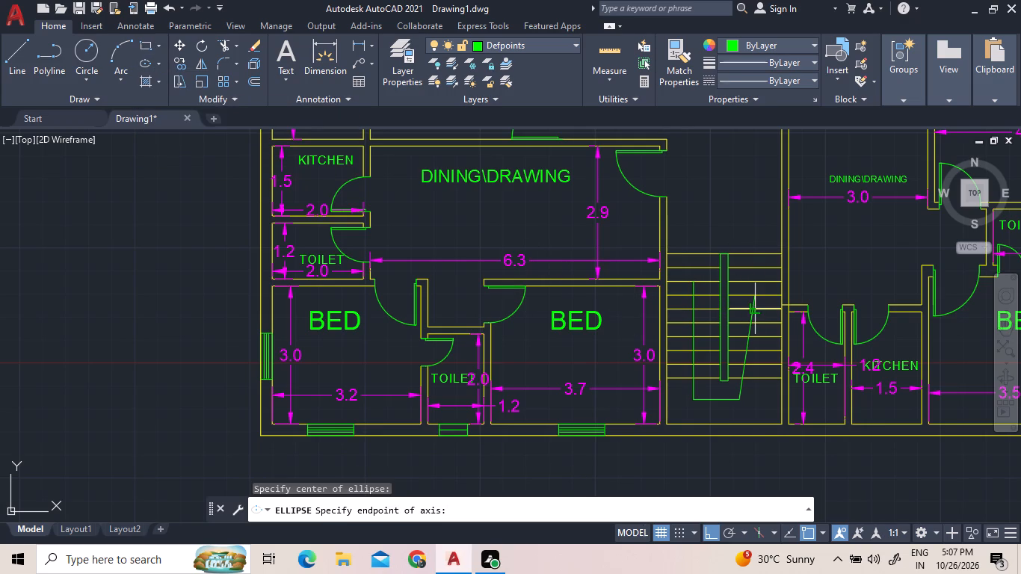
scroll(753, 303, up, 3)
click(769, 253)
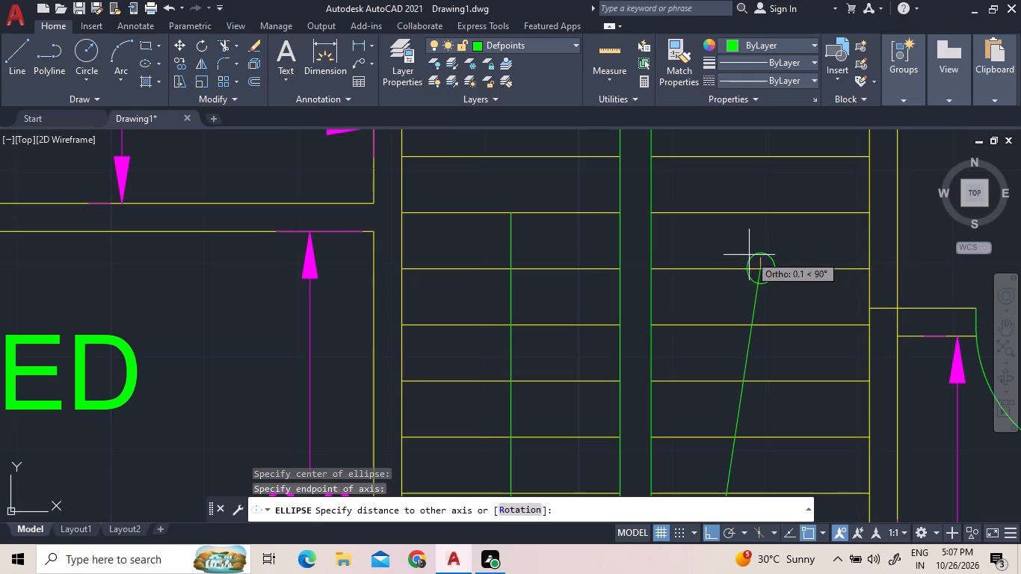
click(809, 281)
Move the ellipse south so its northern quadrant point sits on the direction line's end.
click(799, 282)
click(782, 277)
right_click(782, 277)
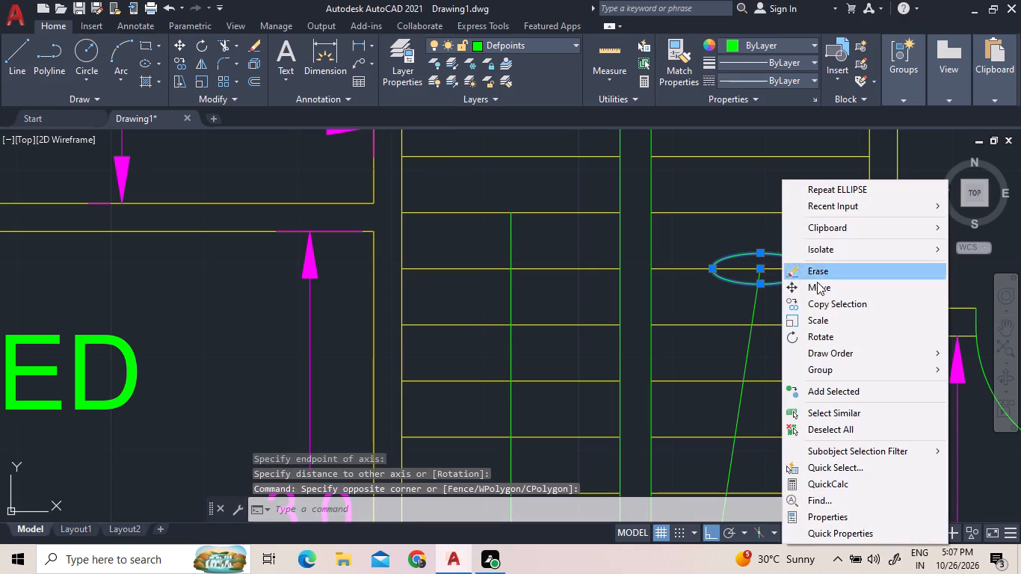
click(815, 288)
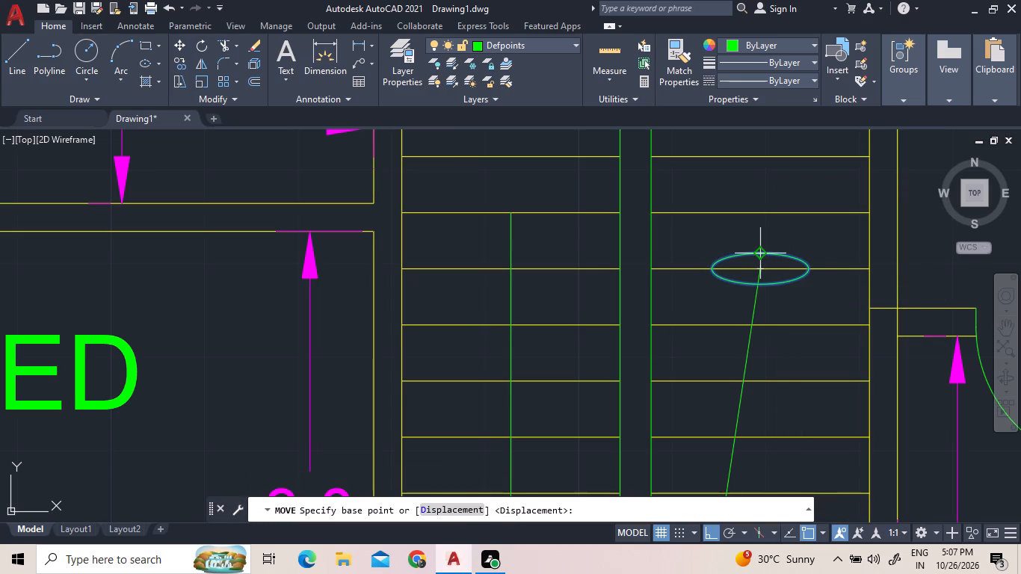
click(762, 251)
click(765, 271)
right_click(770, 232)
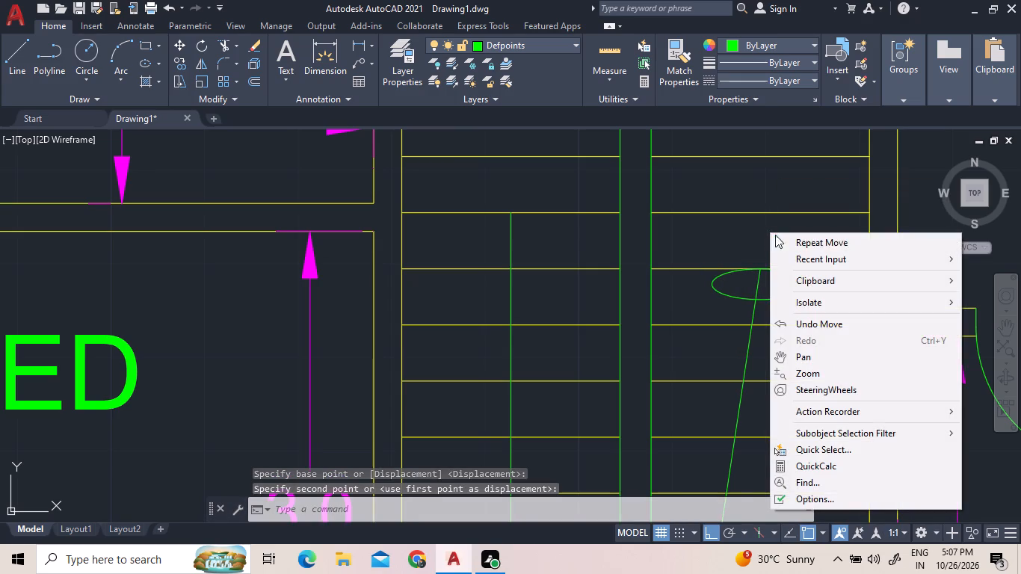
click(706, 187)
key(Escape)
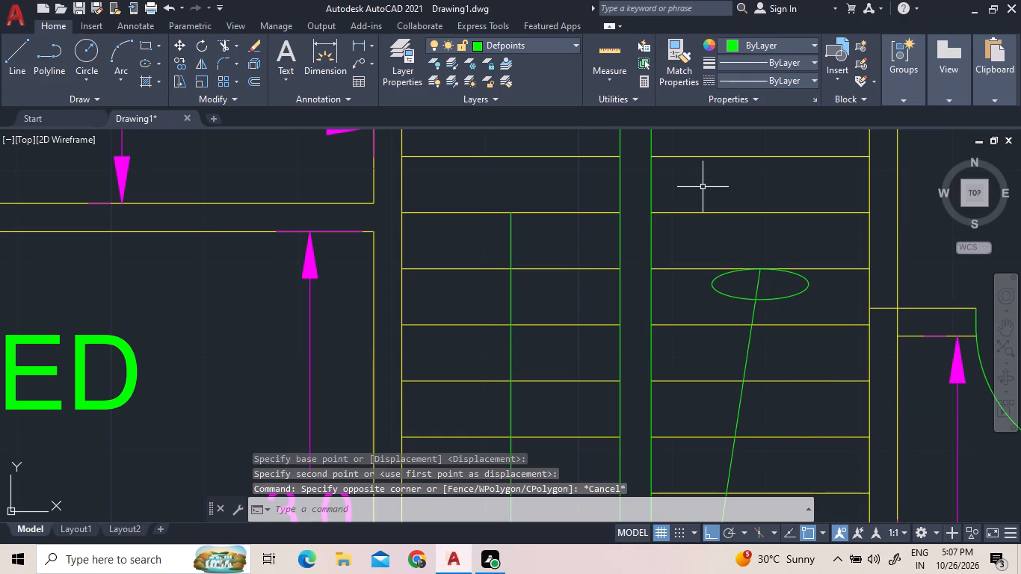
Add the text label STAIR in the passage just north of the staircase's top tread.
scroll(751, 270, down, 2)
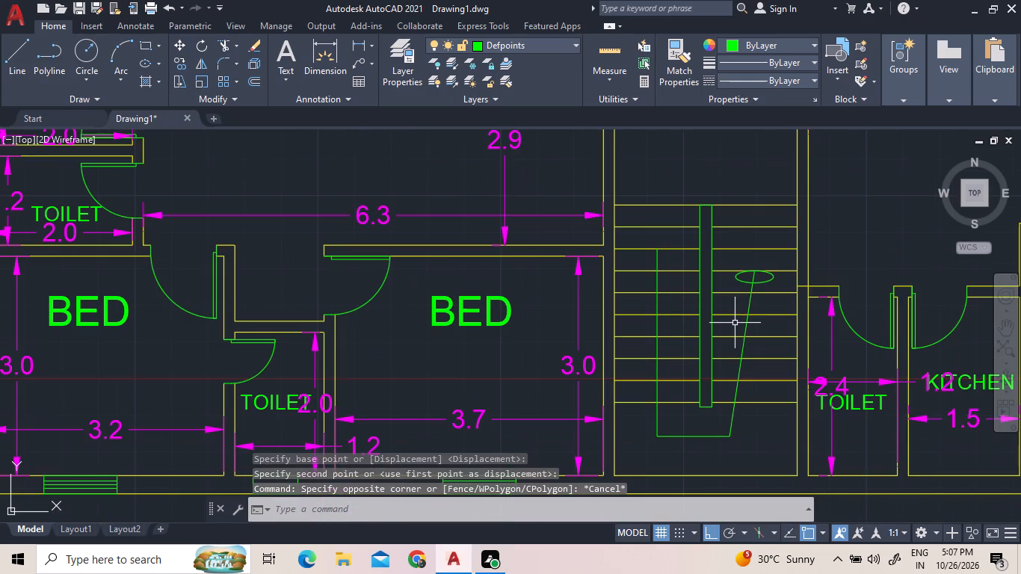
middle_drag(740, 271, 620, 345)
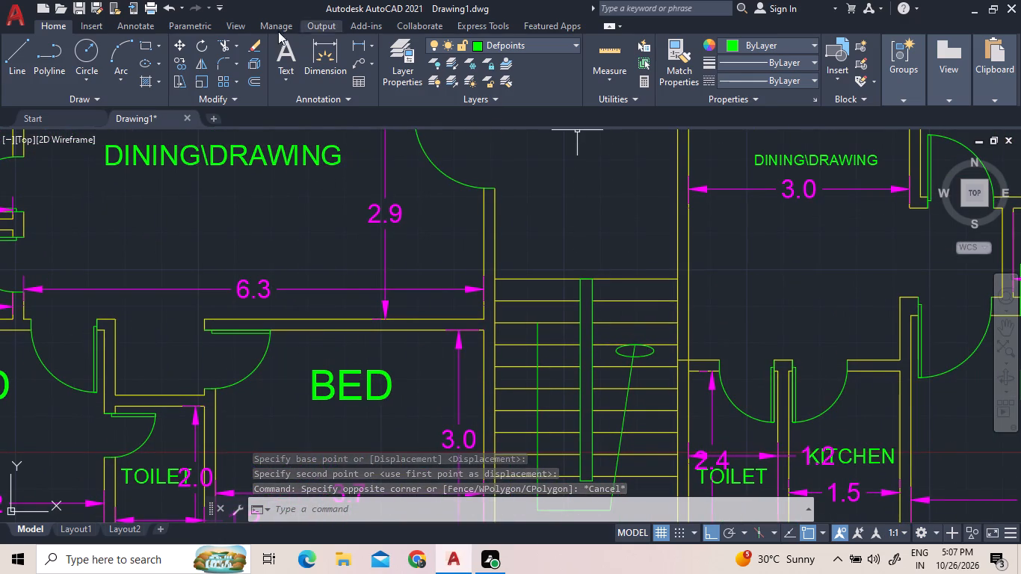
click(276, 49)
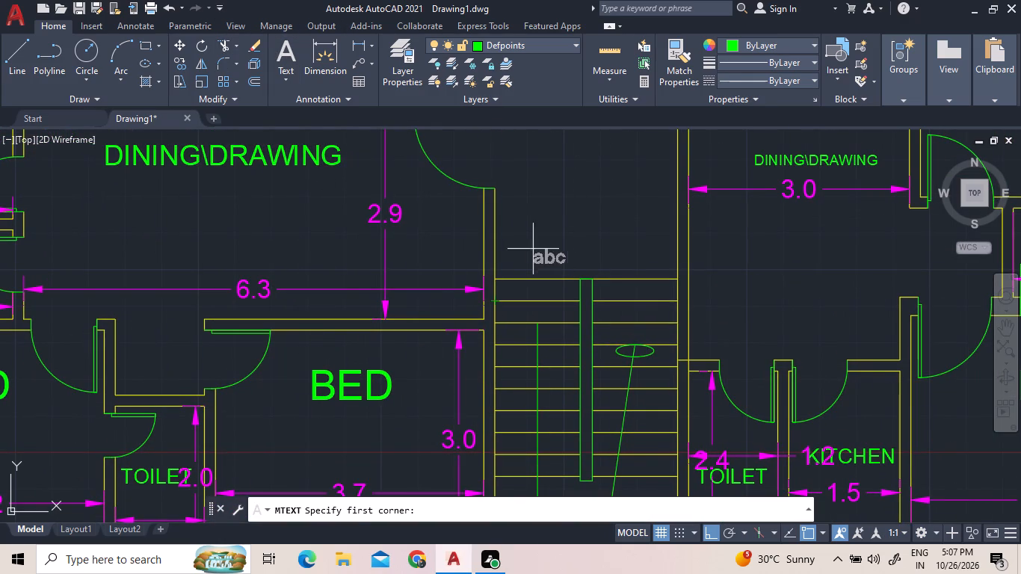
click(529, 215)
click(590, 256)
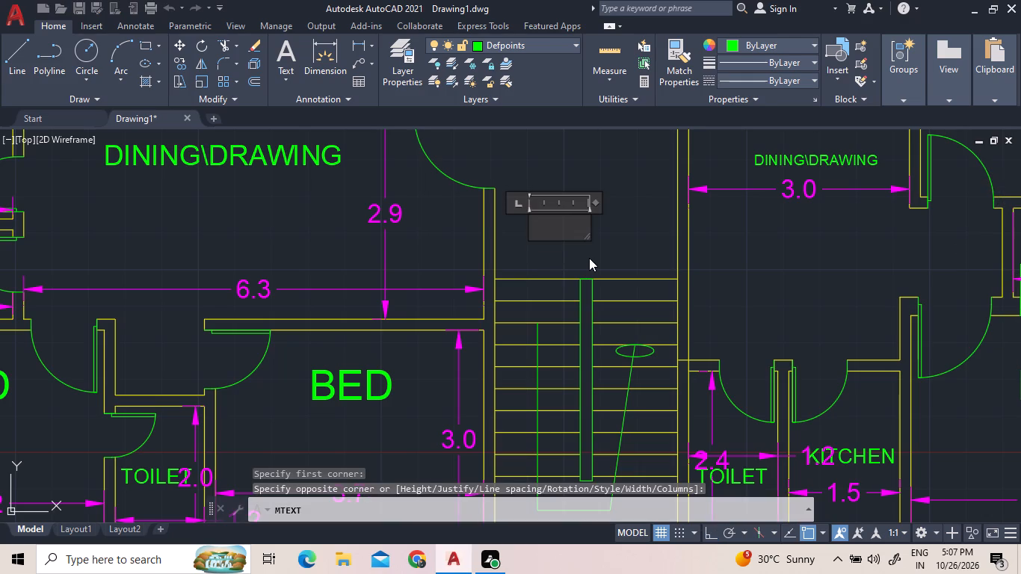
text(STAIR)
click(638, 250)
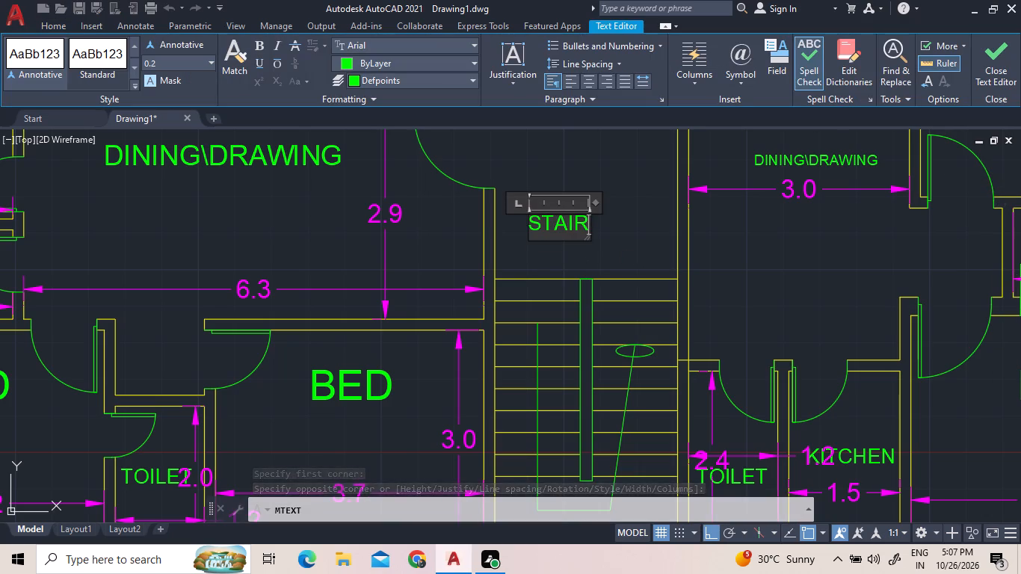
Make DIMENSION the current layer and add an overall vertical dimension east of the plan, from the northeast corner to the south wall line.
scroll(561, 149, down, 2)
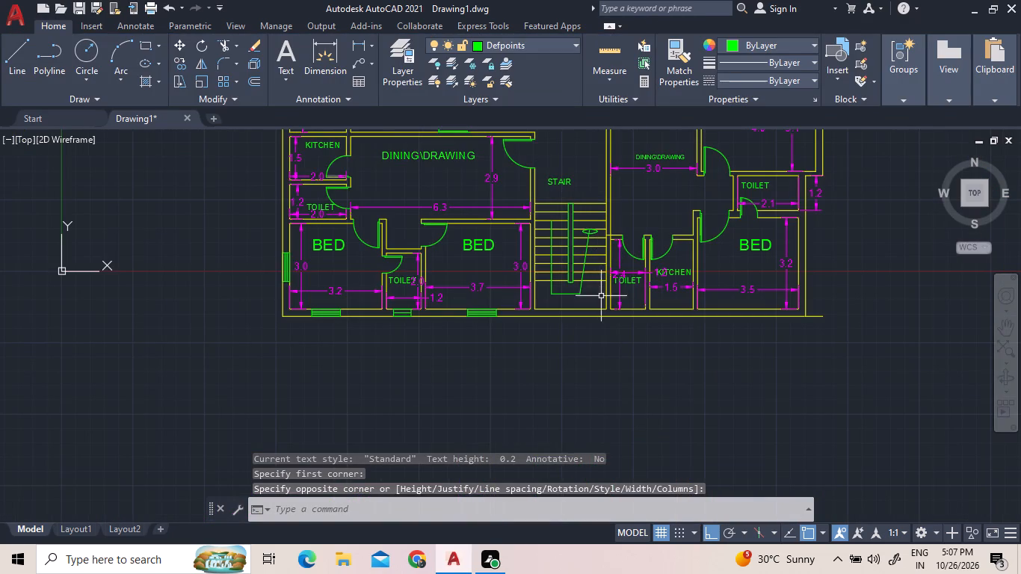
scroll(599, 312, down, 1)
middle_drag(619, 231, 585, 353)
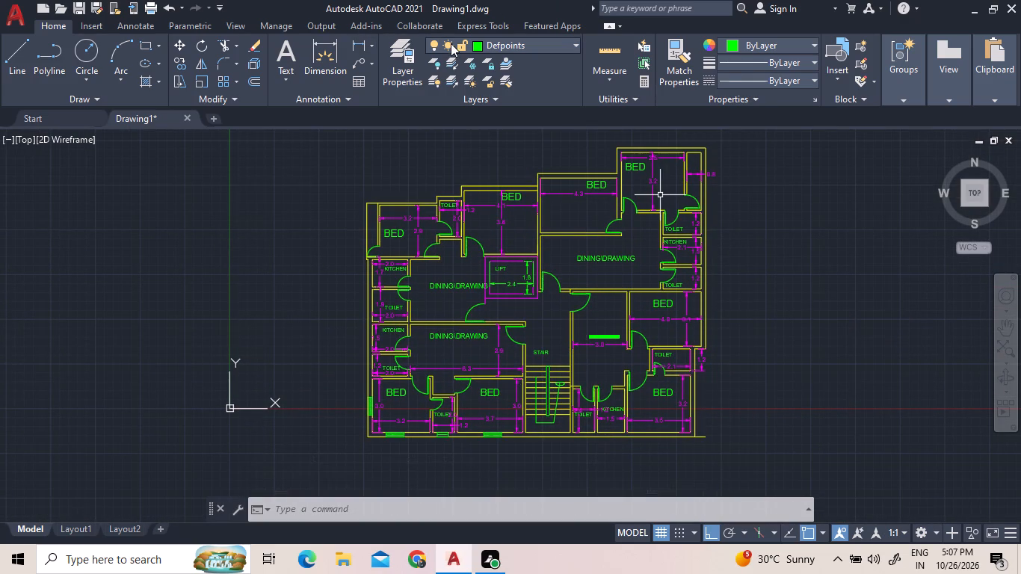
click(531, 46)
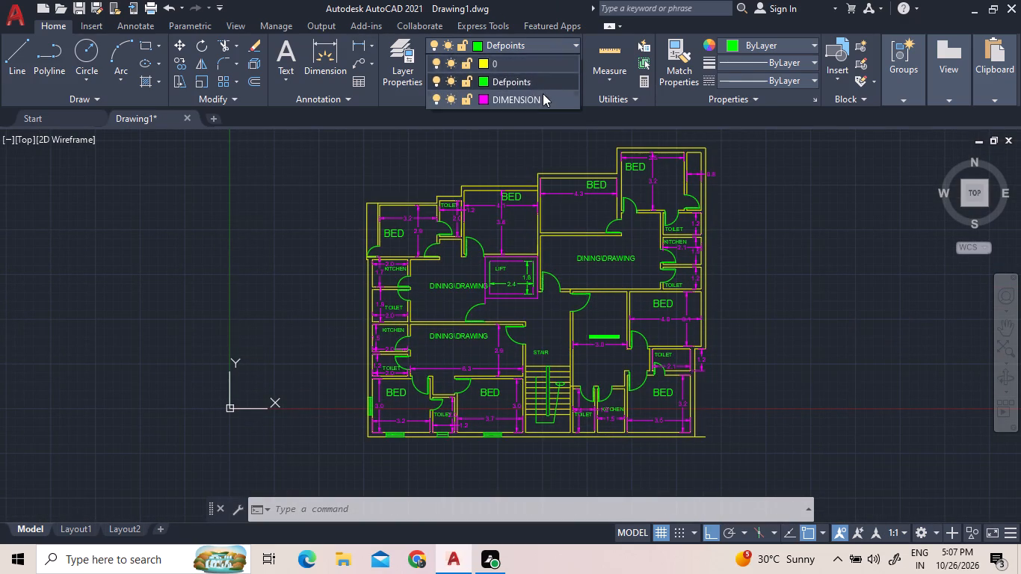
click(543, 93)
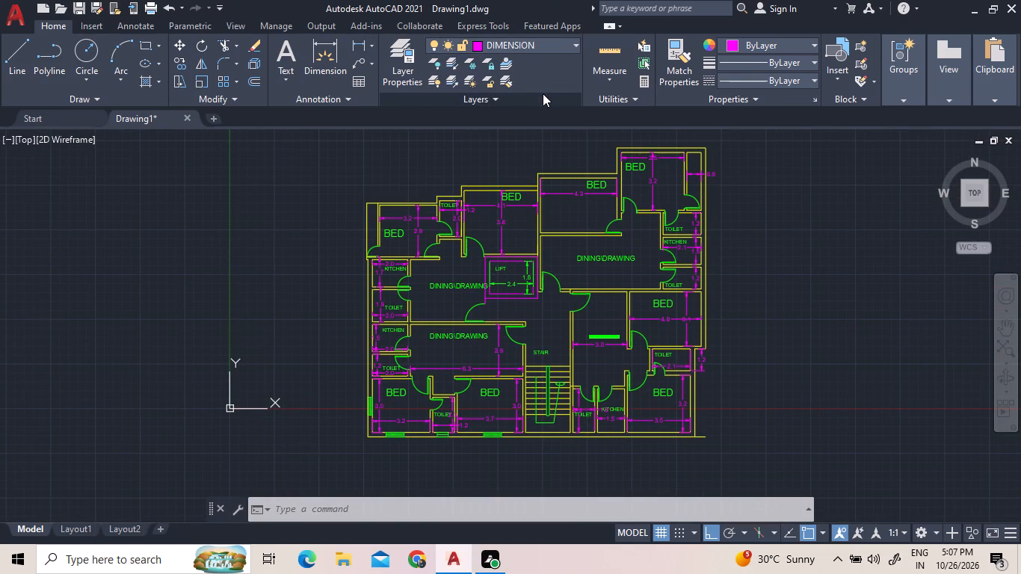
click(364, 46)
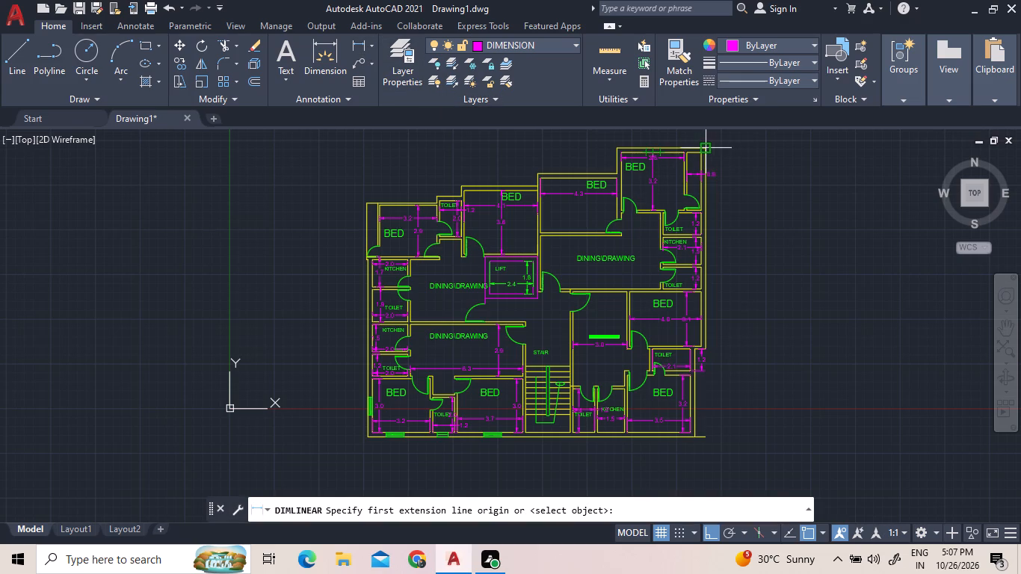
click(704, 144)
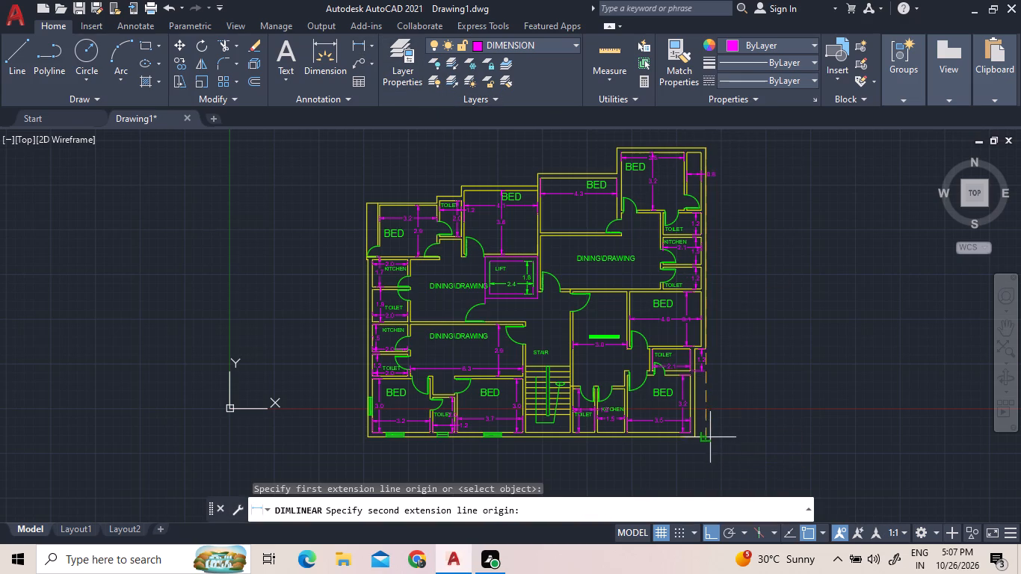
click(709, 433)
click(735, 423)
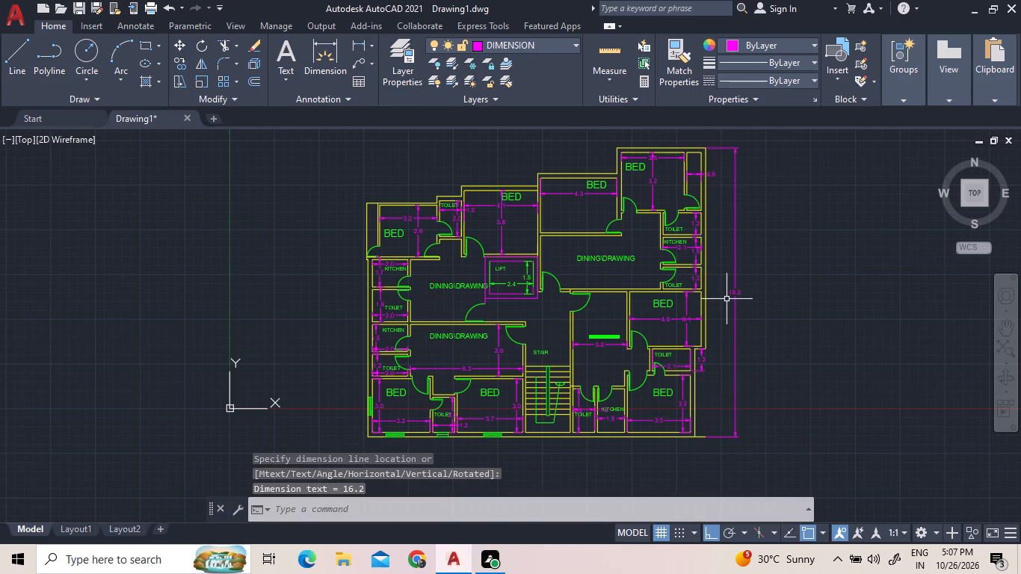
scroll(727, 292, up, 1)
scroll(728, 291, down, 2)
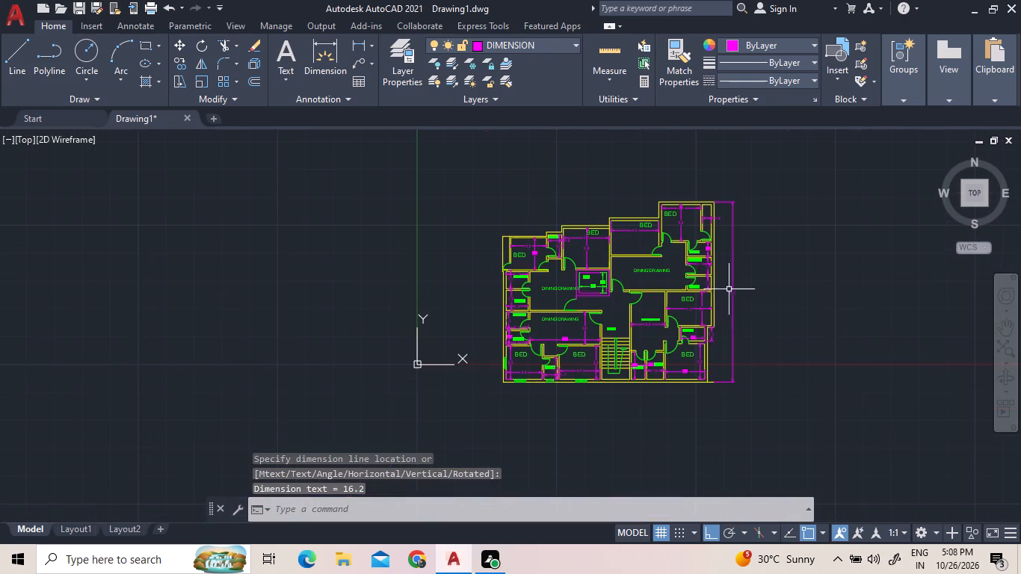
Add an overall horizontal dimension north of the plan, between the building's northeast and northwest outer corners.
click(358, 52)
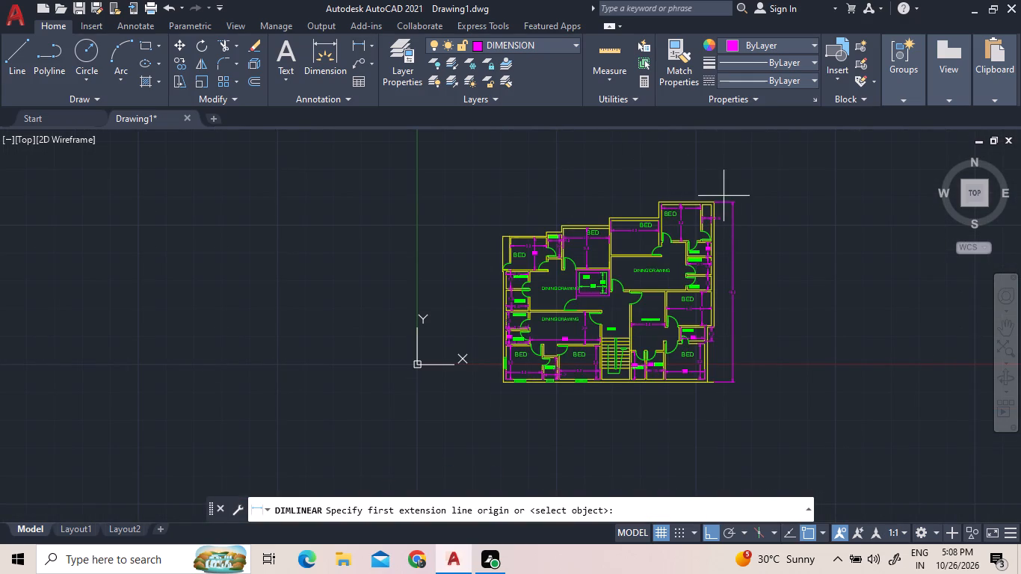
click(712, 197)
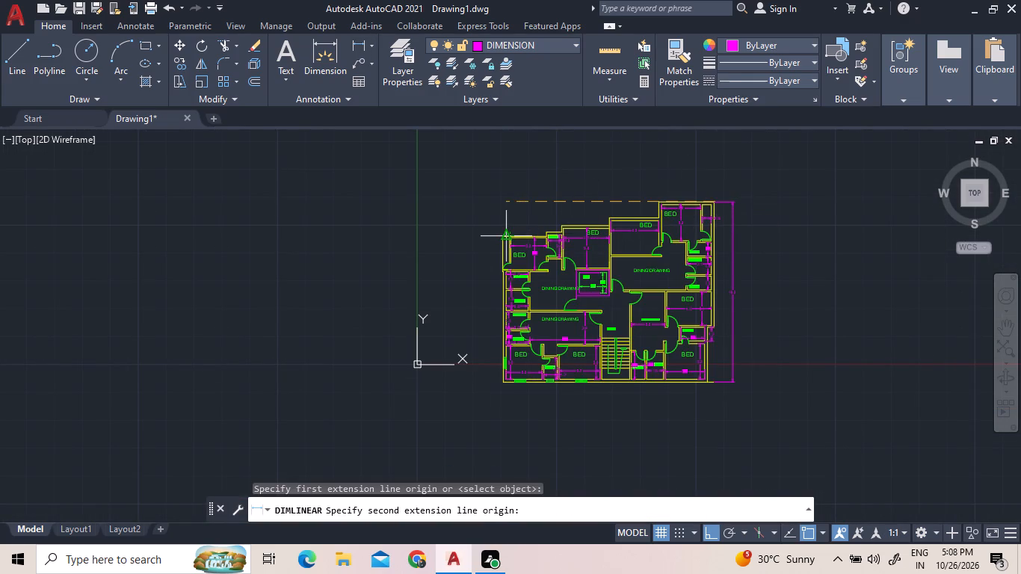
scroll(500, 238, up, 3)
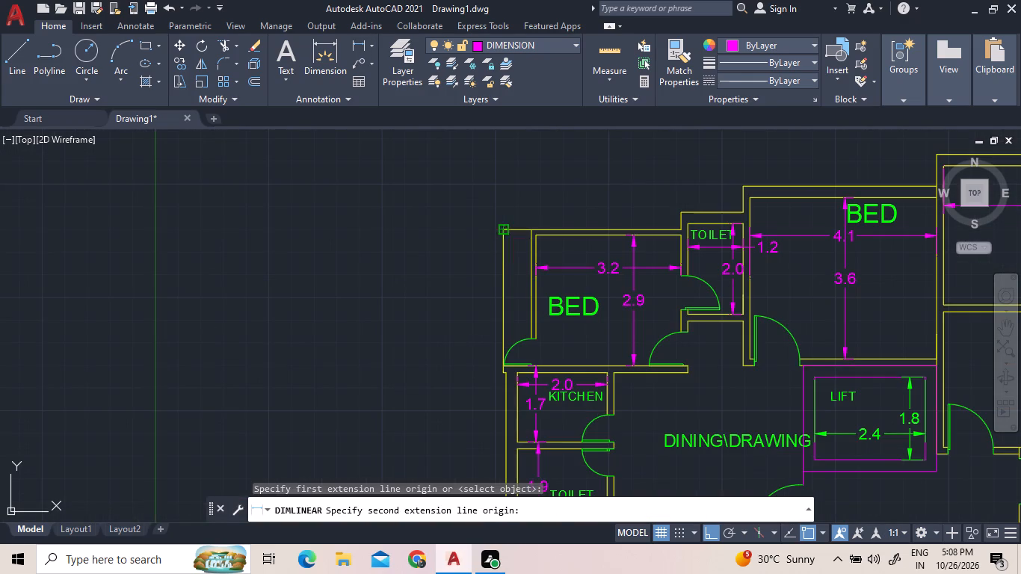
click(505, 228)
scroll(507, 229, down, 3)
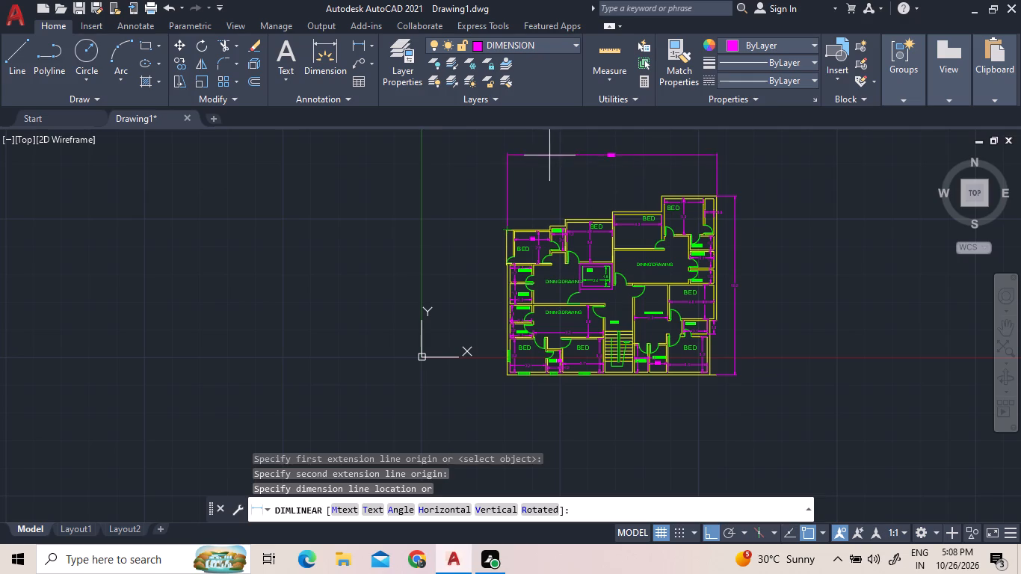
click(546, 173)
scroll(602, 174, up, 6)
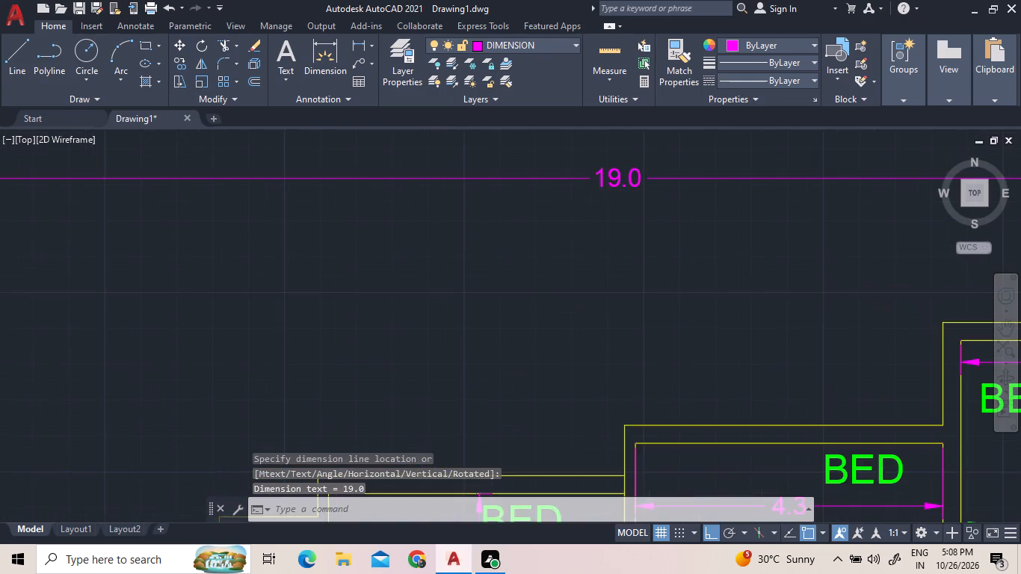
scroll(658, 167, down, 4)
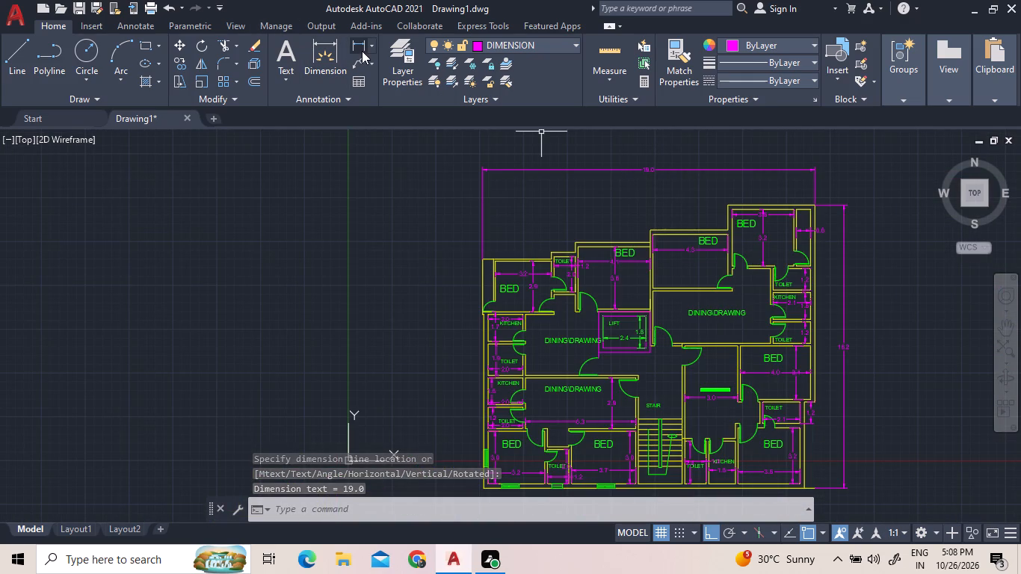
Add a vertical linear dimension west of the plan, from the building's northwest outer corner to its southwest outer corner.
click(362, 51)
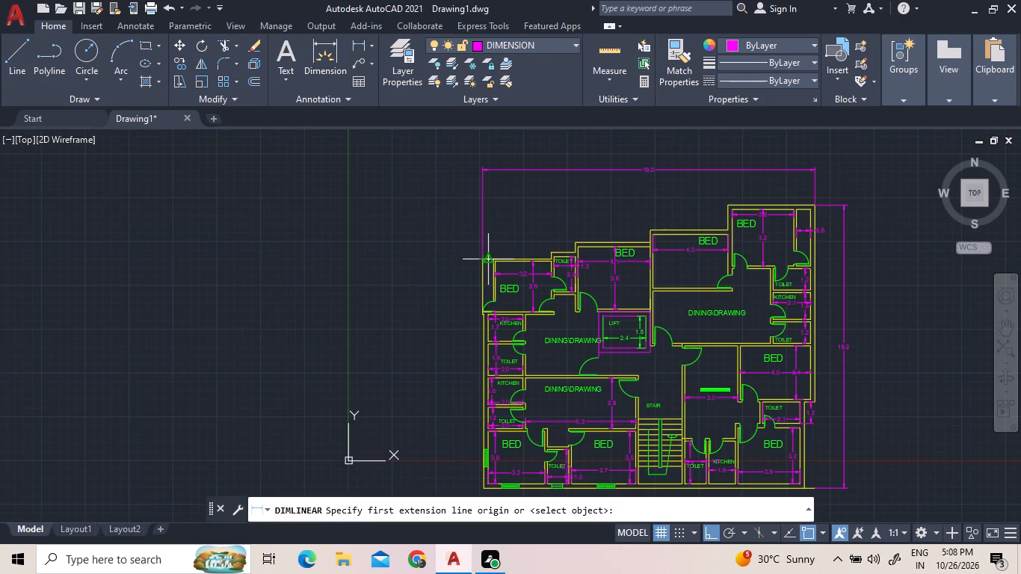
click(479, 256)
scroll(534, 309, down, 3)
scroll(505, 344, up, 3)
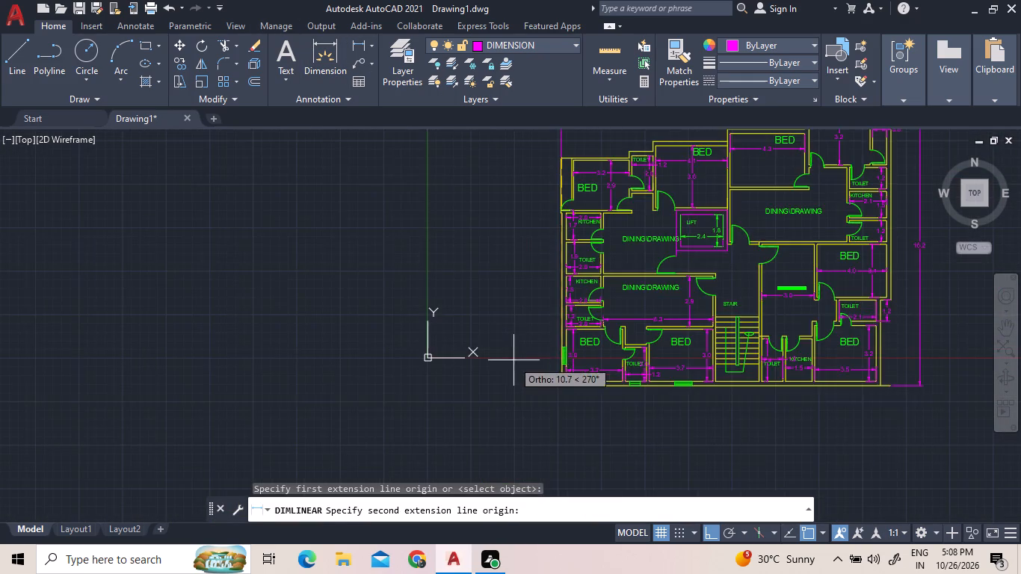
scroll(557, 398, up, 4)
click(594, 323)
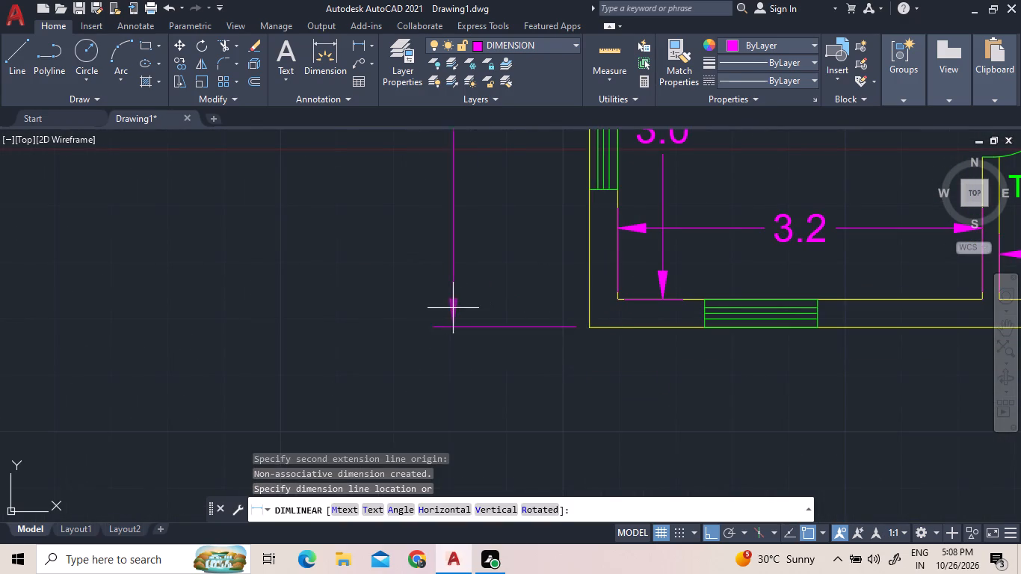
scroll(417, 334, down, 3)
click(429, 336)
scroll(379, 305, down, 2)
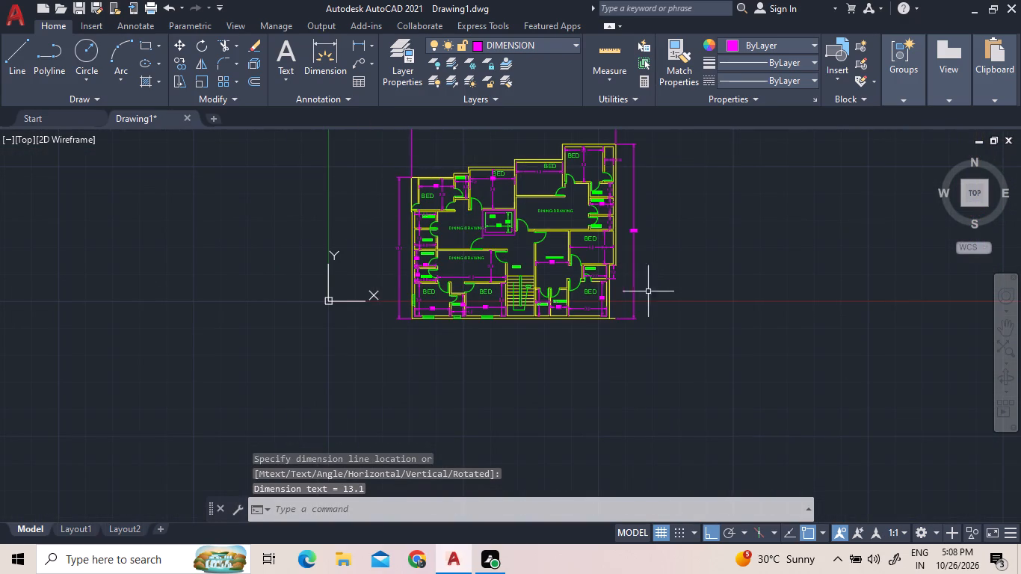
Trim the south wall line's overhang beyond the building's southeast corner and remove the overall vertical dimension east of the plan.
scroll(607, 306, up, 4)
click(226, 49)
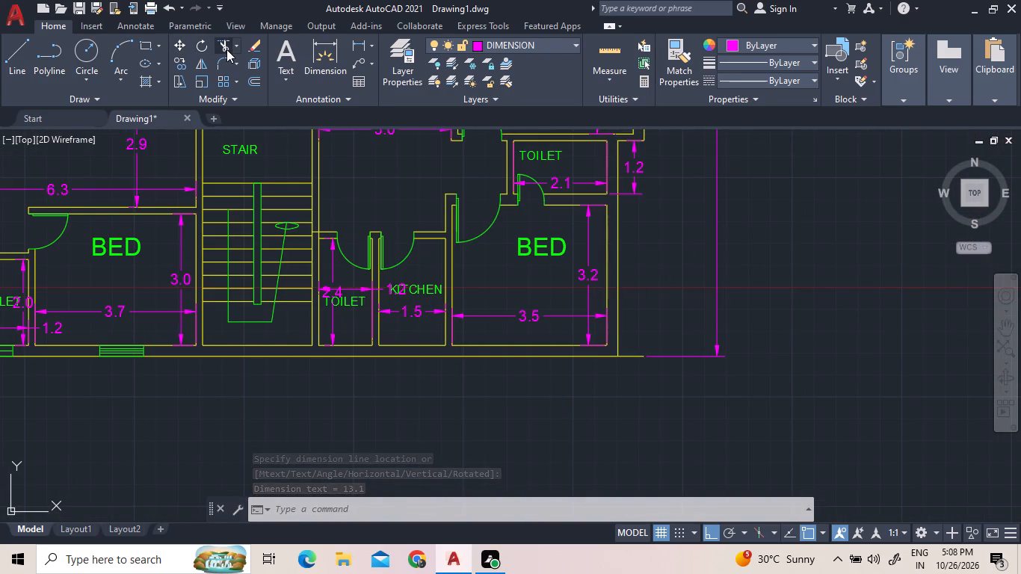
click(628, 357)
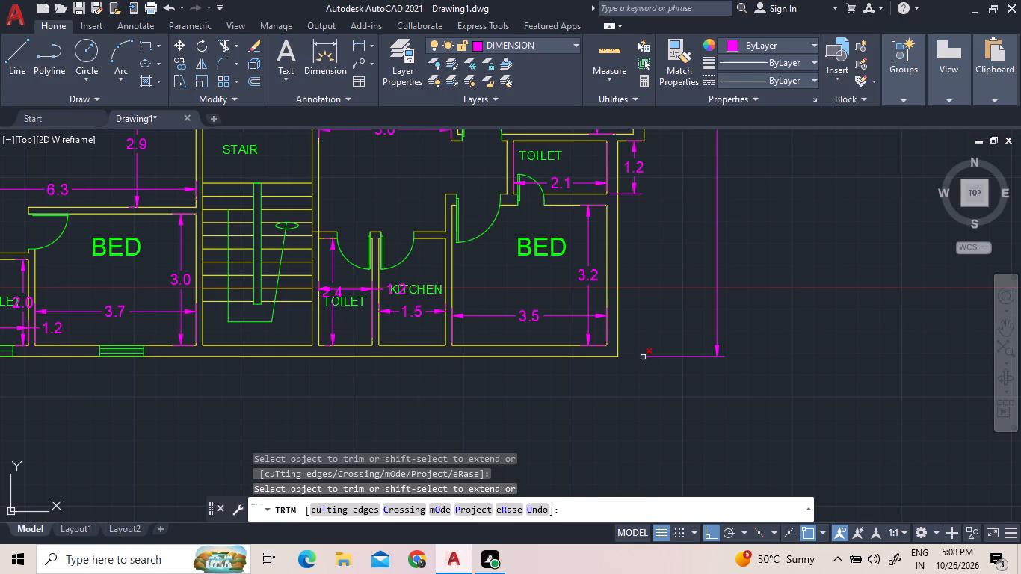
click(643, 357)
right_click(648, 294)
click(681, 304)
Add a vertical linear dimension east of the plan, from the building's northeast outer corner to the south outer wall's level.
scroll(693, 379, down, 2)
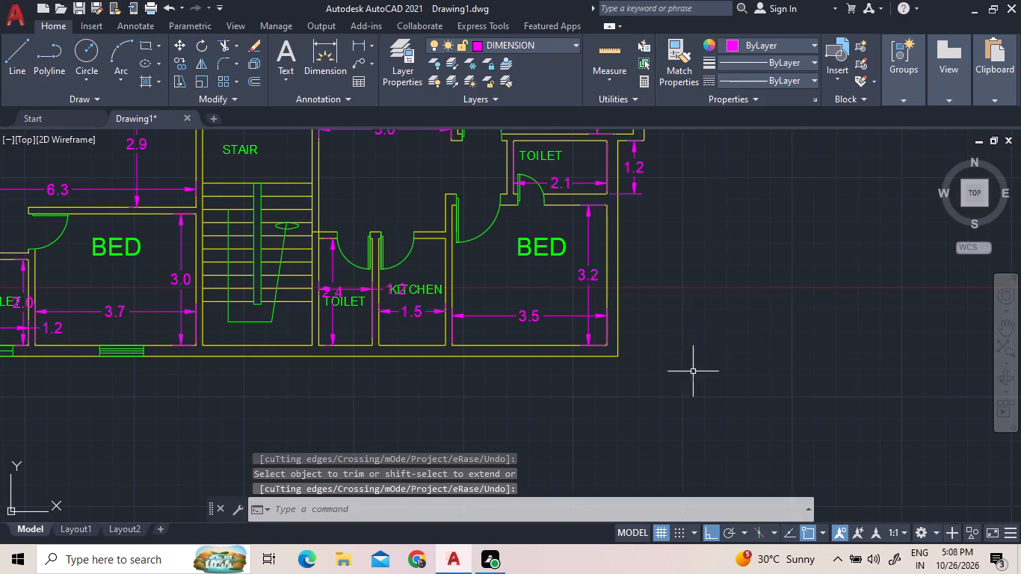
scroll(693, 379, down, 1)
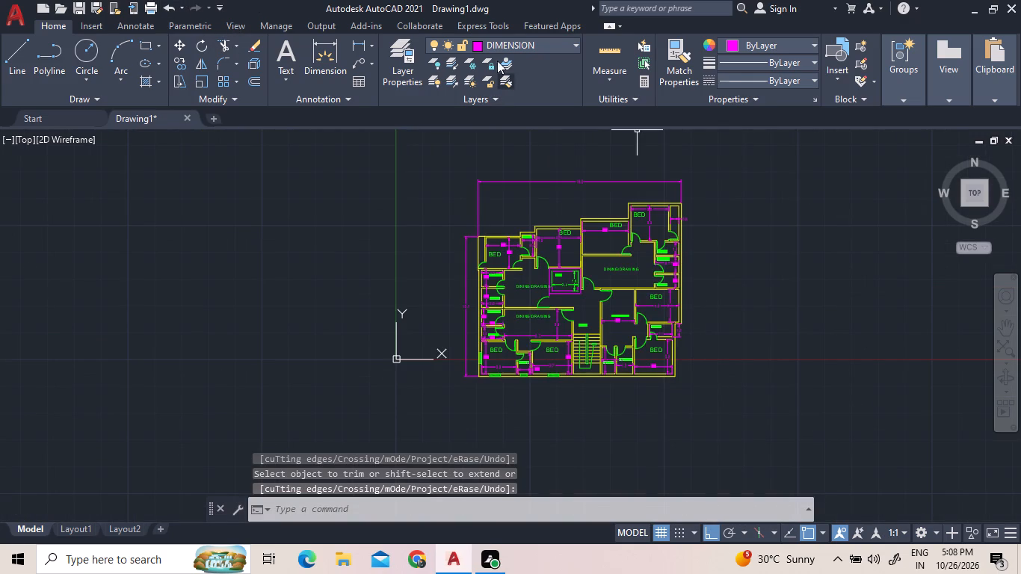
click(362, 44)
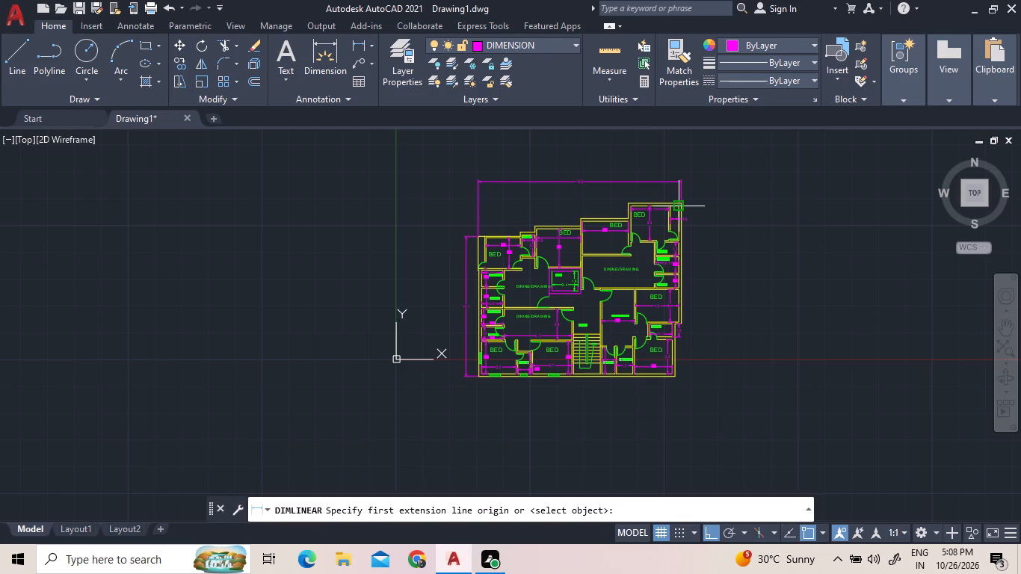
scroll(683, 206, up, 4)
drag(676, 198, 674, 205)
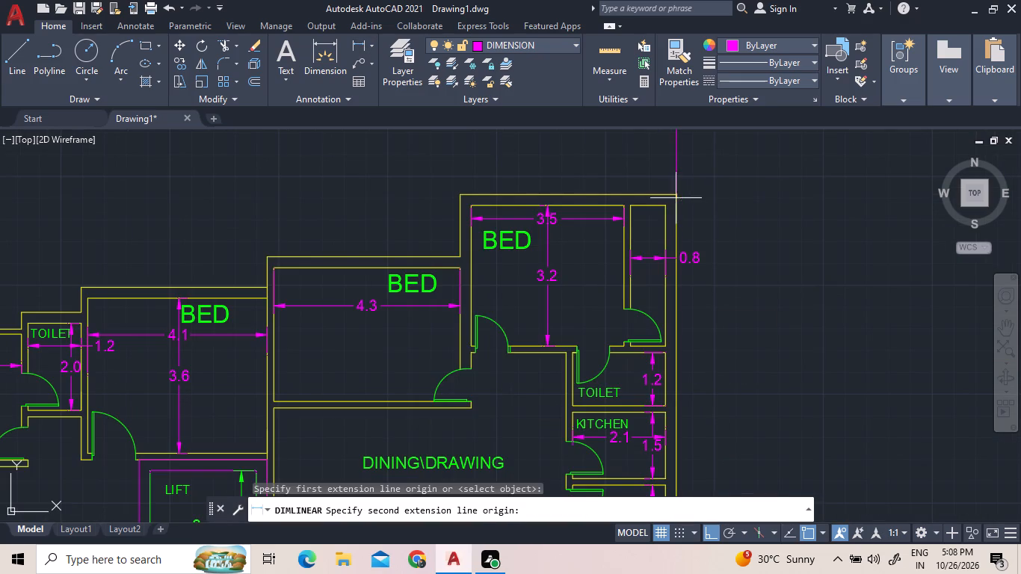
scroll(685, 300, down, 5)
scroll(673, 369, up, 5)
scroll(754, 350, down, 4)
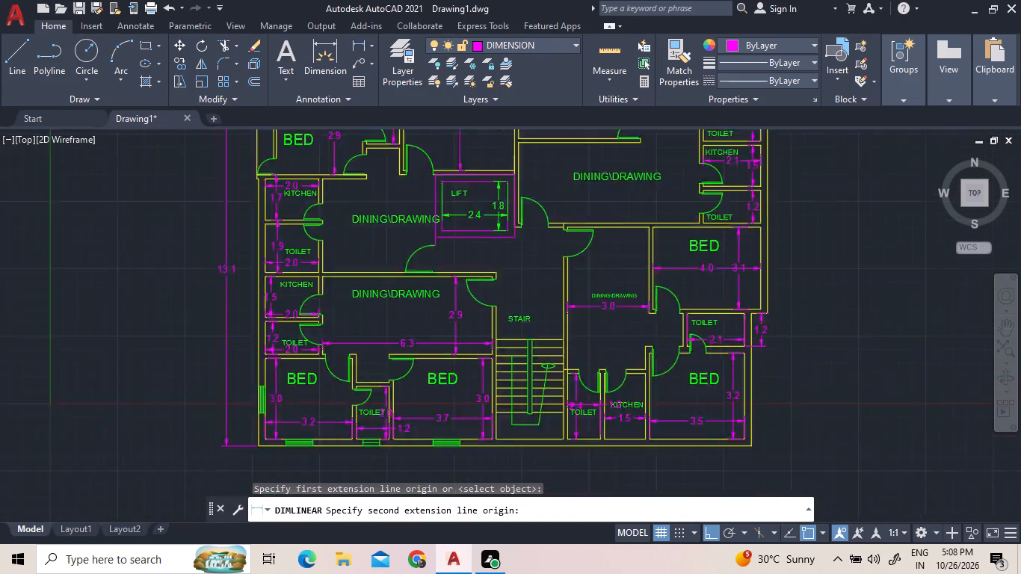
scroll(753, 402, up, 4)
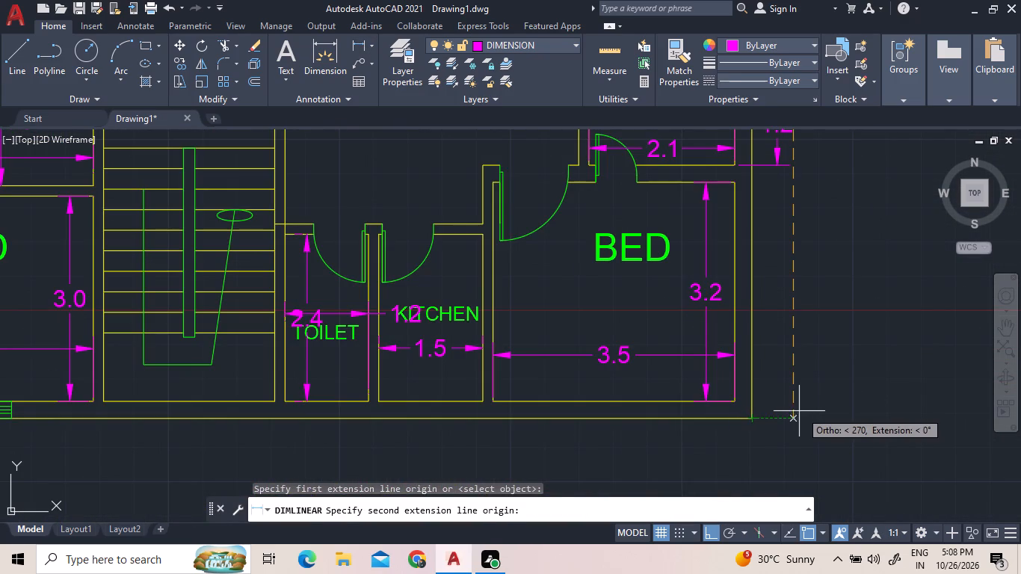
click(795, 419)
click(845, 416)
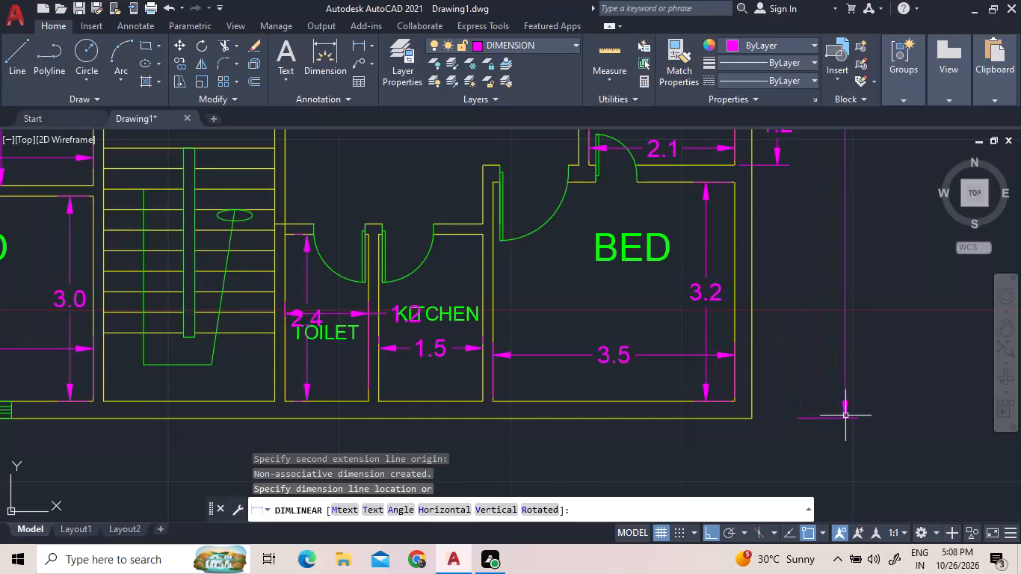
scroll(732, 462, down, 1)
scroll(682, 395, down, 1)
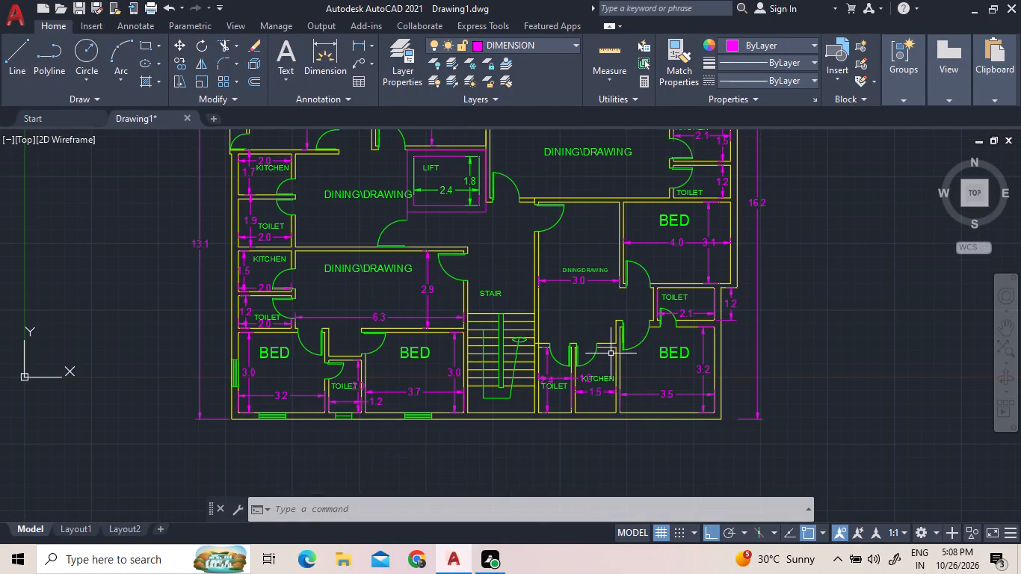
scroll(613, 370, down, 1)
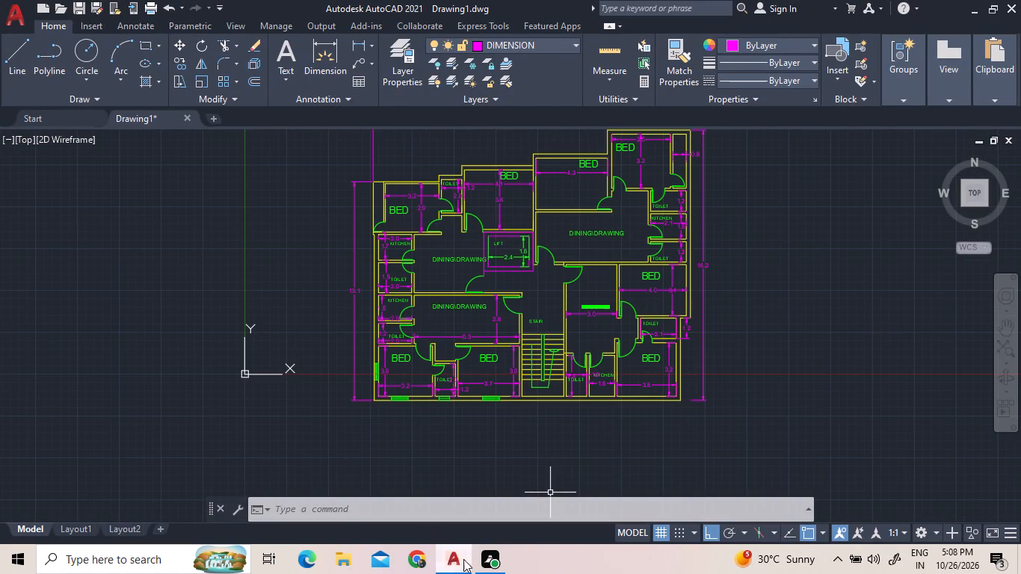
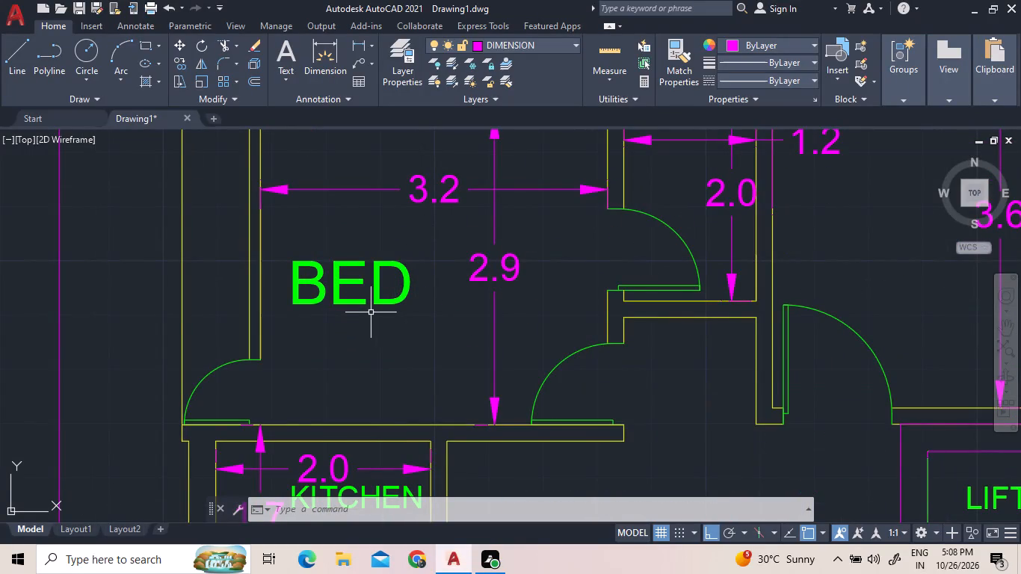
Copy the window in the southwest bedroom's west wall straight north into the west wall of the kitchen below the northwest bedroom.
scroll(385, 333, down, 1)
scroll(429, 263, down, 2)
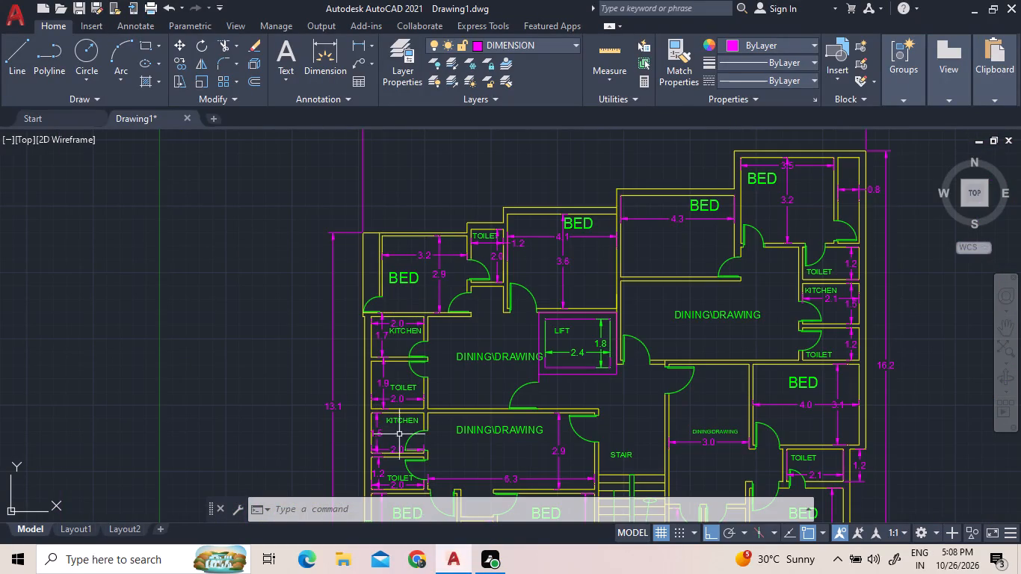
scroll(419, 365, down, 3)
scroll(405, 459, up, 3)
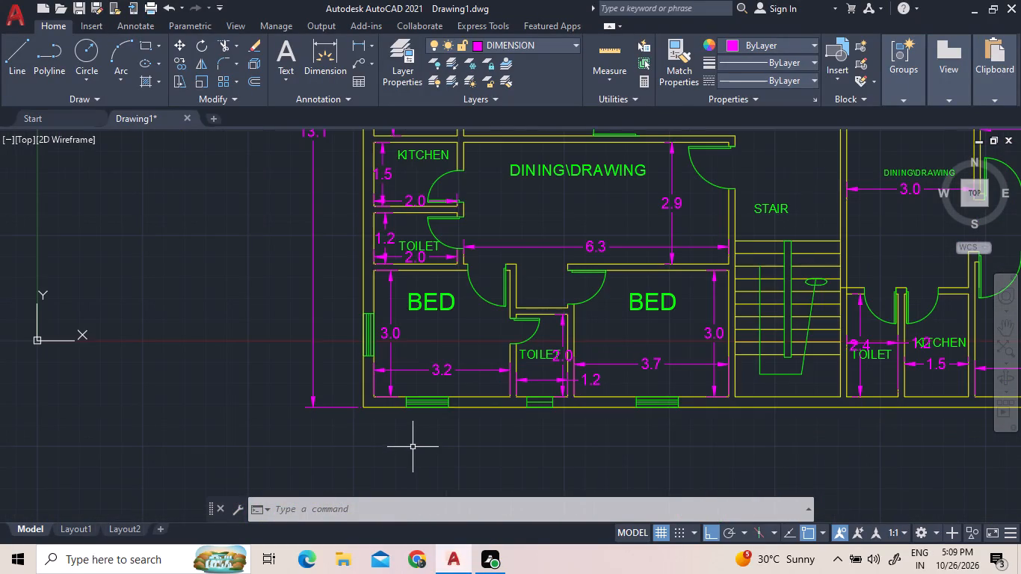
scroll(412, 430, up, 1)
scroll(342, 276, up, 3)
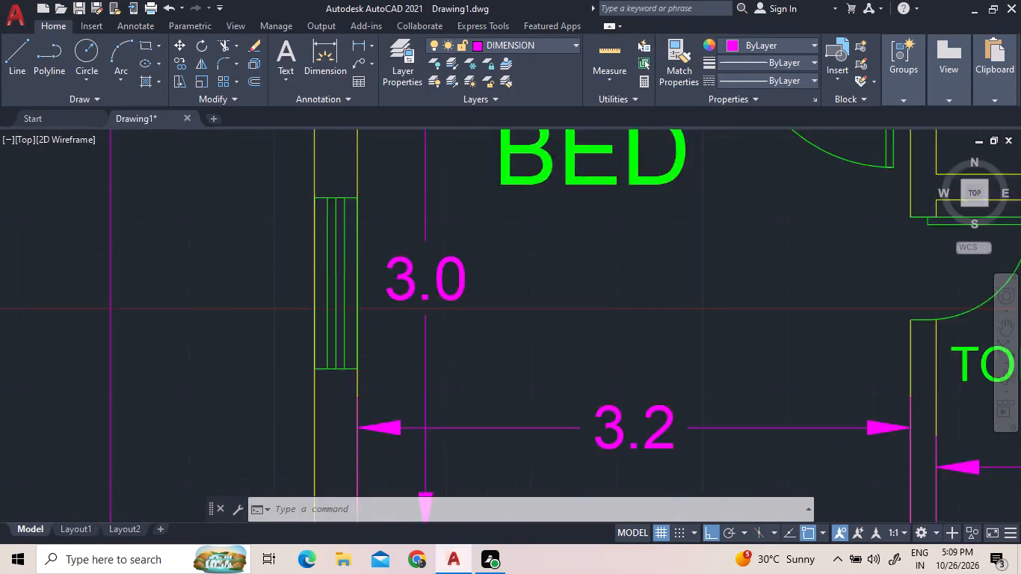
click(352, 440)
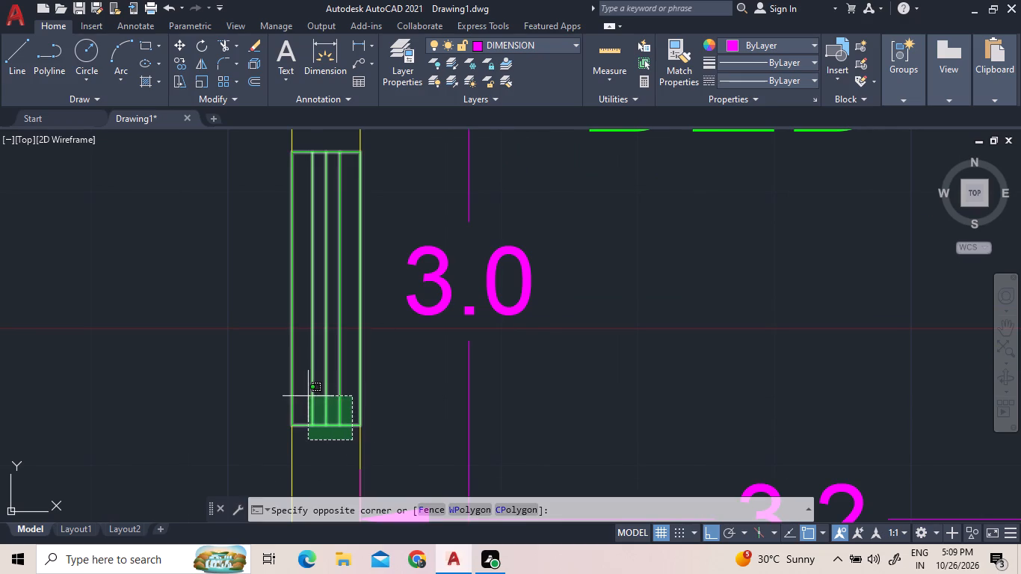
click(307, 396)
right_click(426, 312)
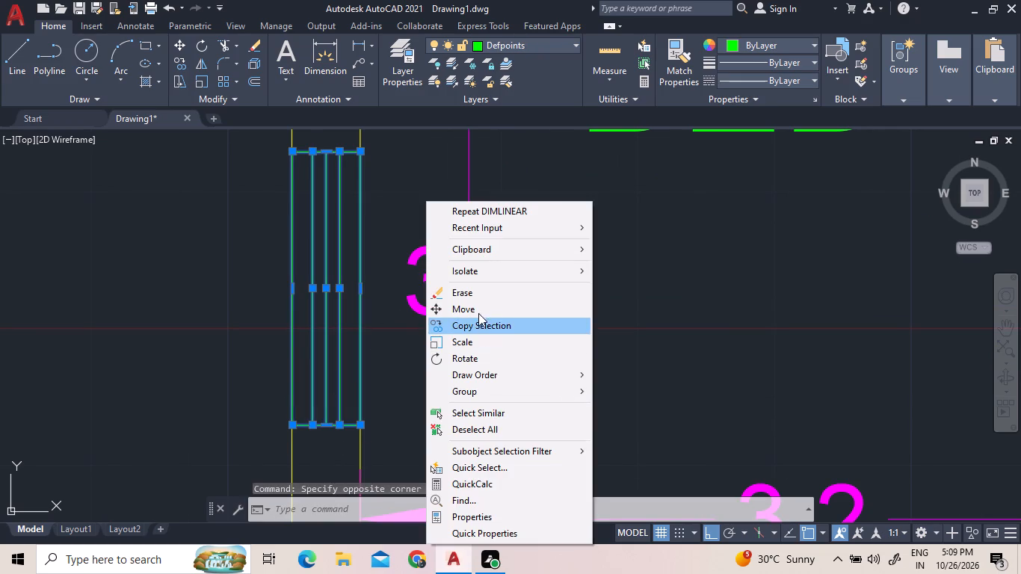
click(487, 330)
scroll(304, 358, down, 3)
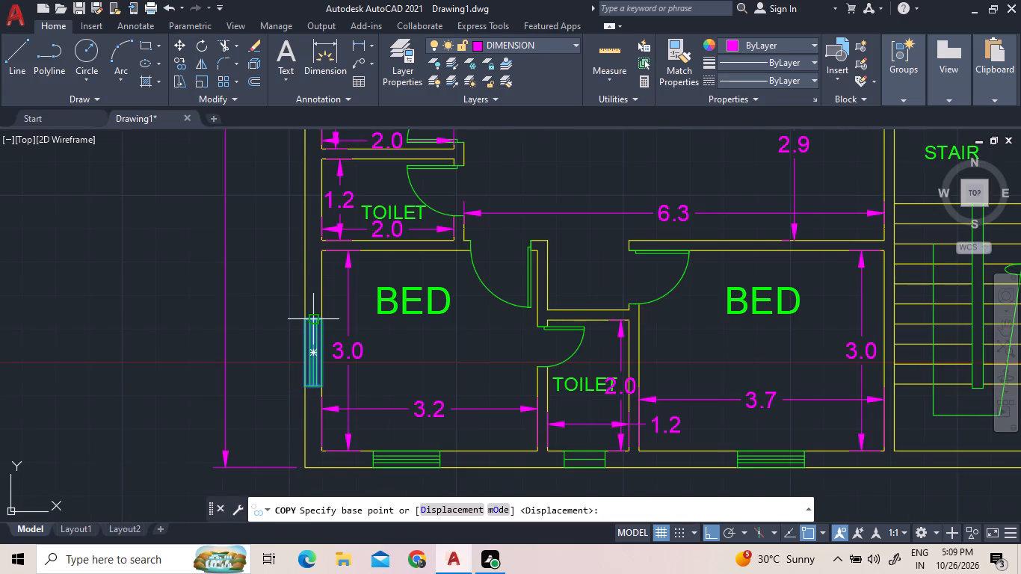
click(312, 319)
scroll(371, 380, down, 1)
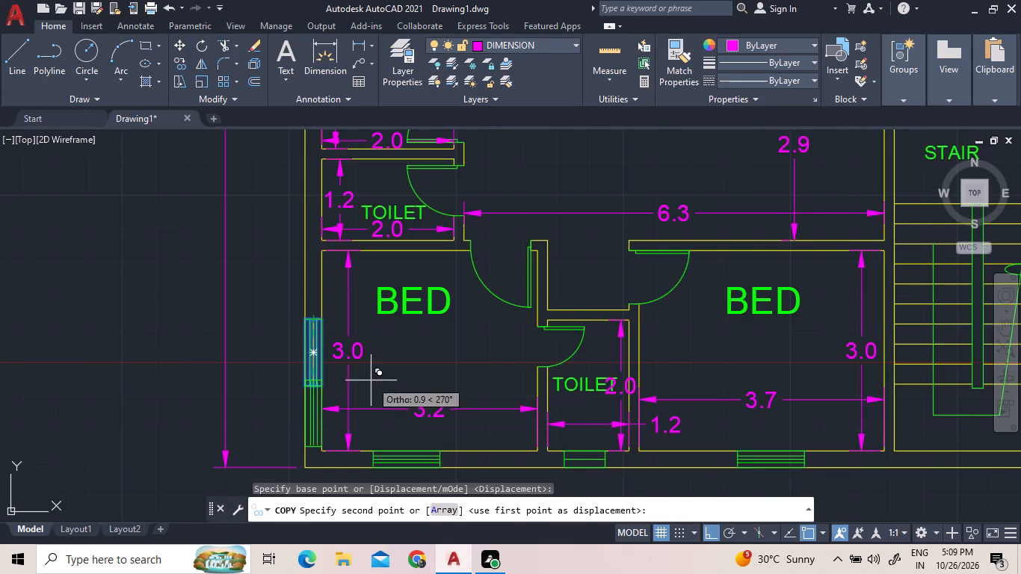
scroll(370, 382, down, 1)
scroll(339, 158, up, 2)
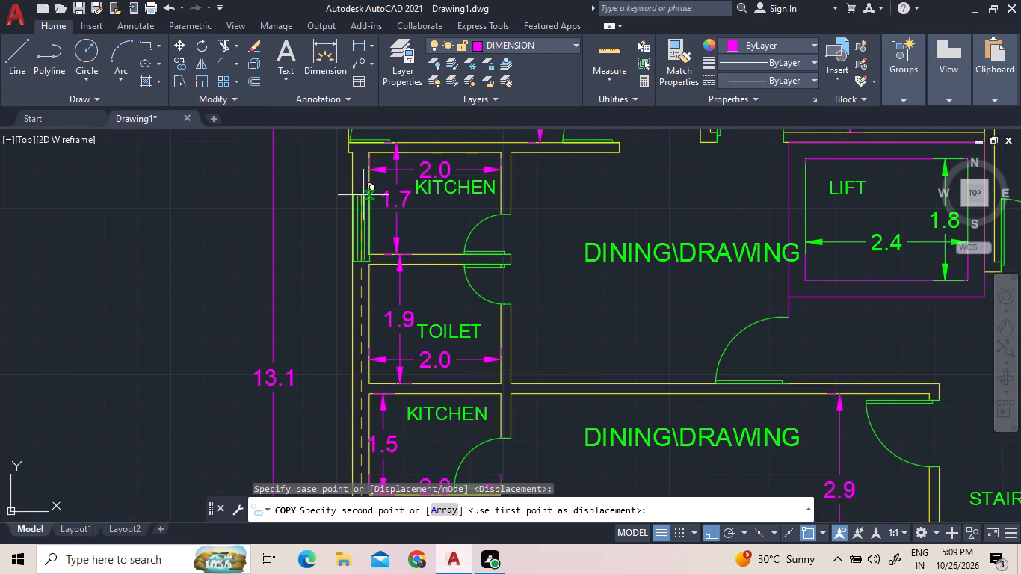
scroll(365, 159, up, 3)
click(364, 188)
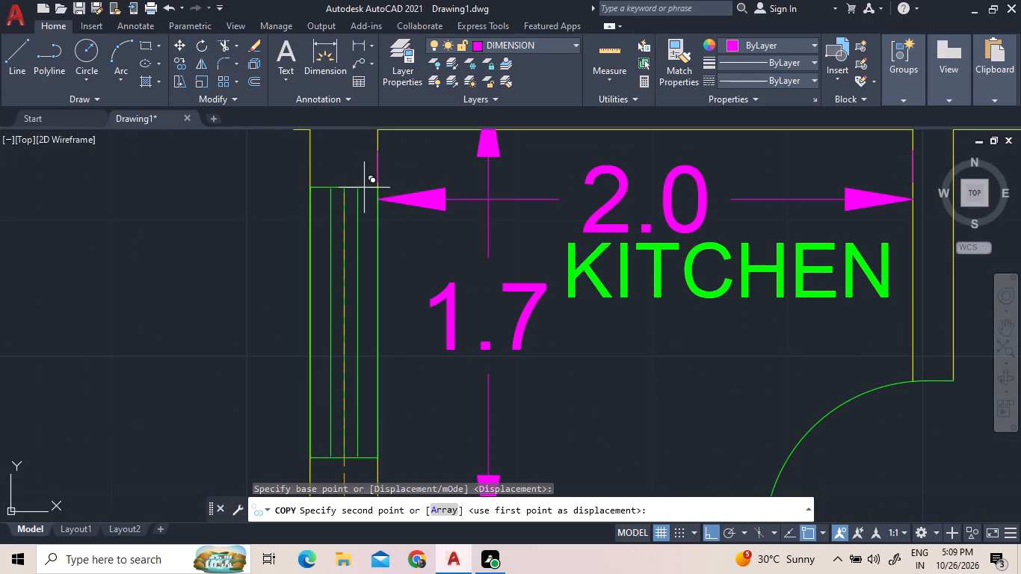
With Ortho off, place another window copy on the northwest bedroom's inner west wall, above the door opening.
scroll(420, 267, down, 5)
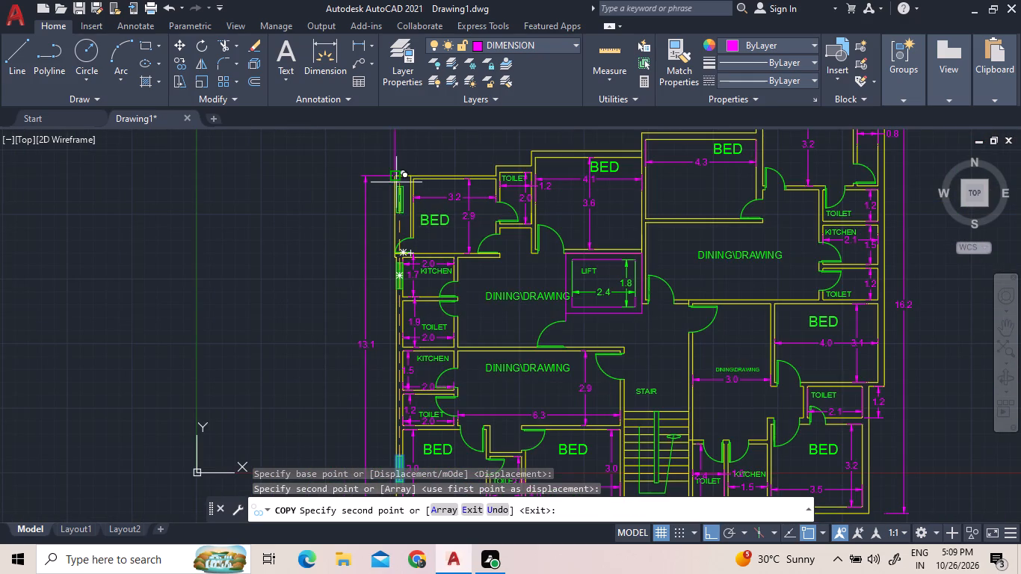
scroll(421, 191, up, 3)
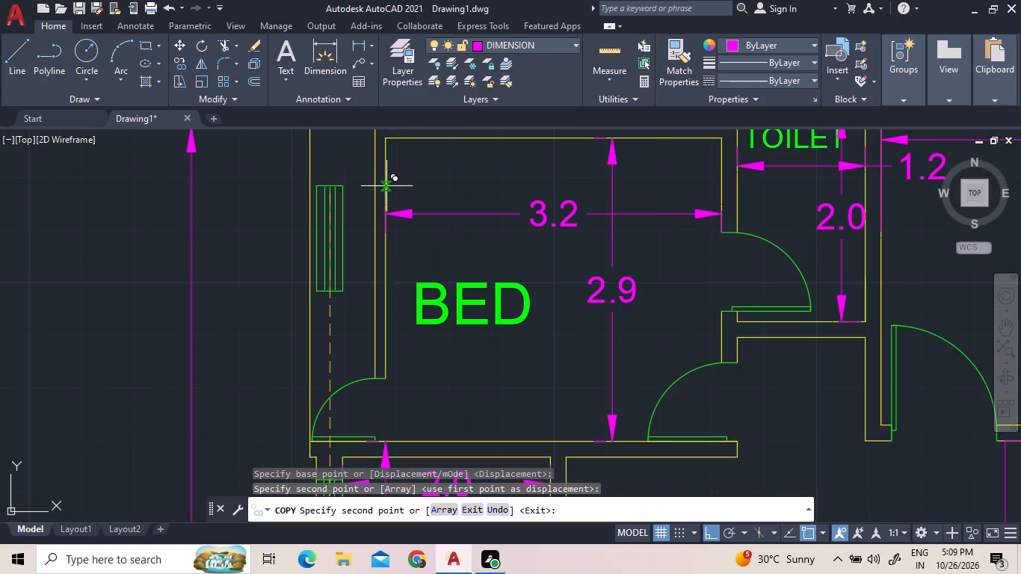
key(F8)
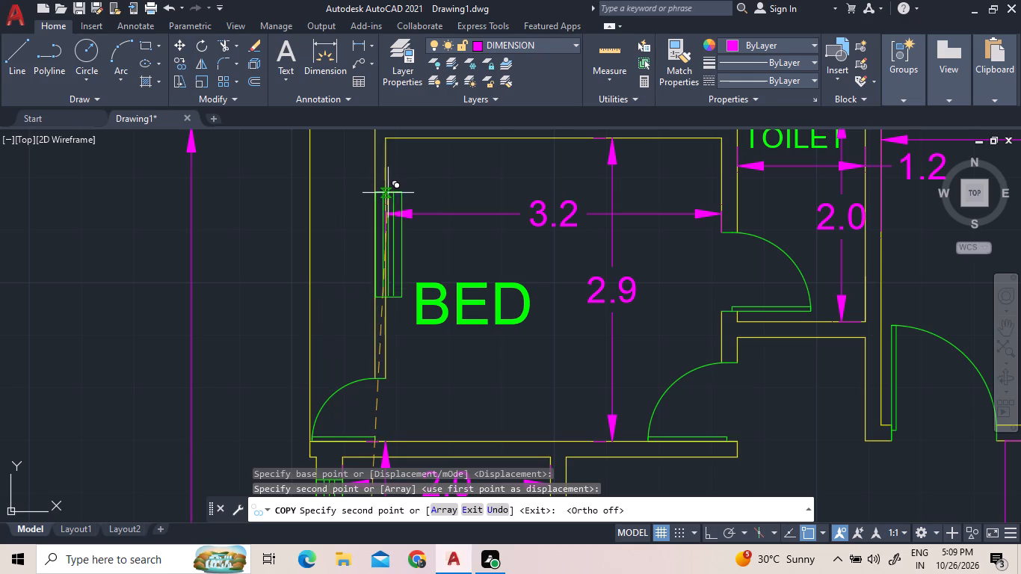
scroll(386, 196, up, 3)
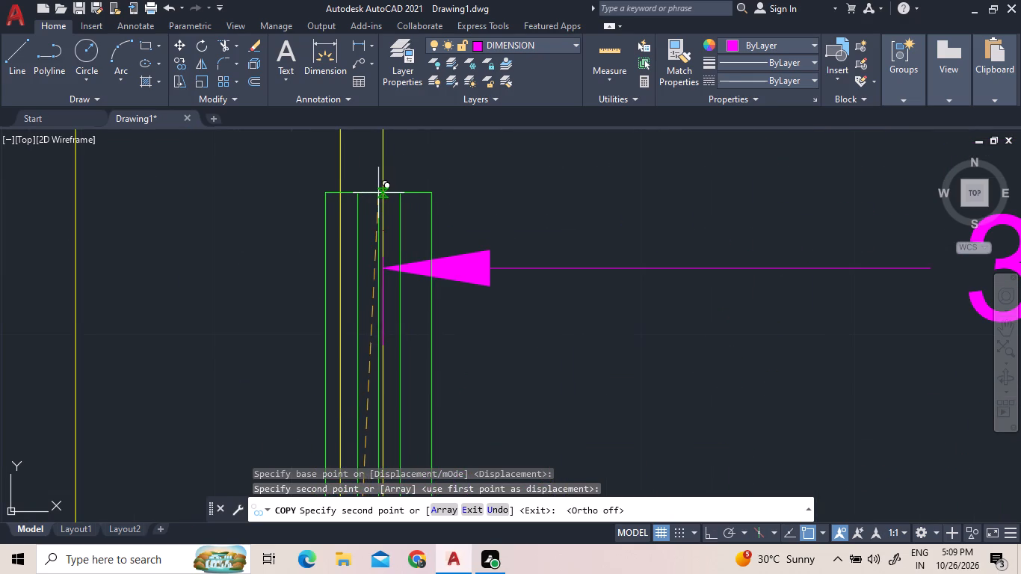
scroll(380, 190, up, 2)
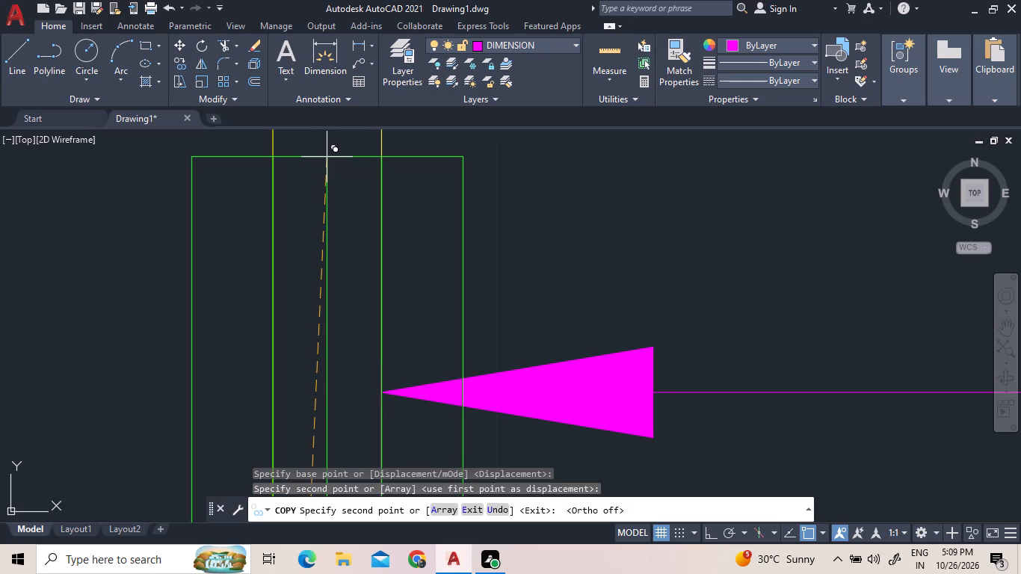
click(327, 157)
Place another window copy in the west wall of the 1.9 by 2.0 toilet, south of the northern kitchen.
scroll(383, 141, down, 6)
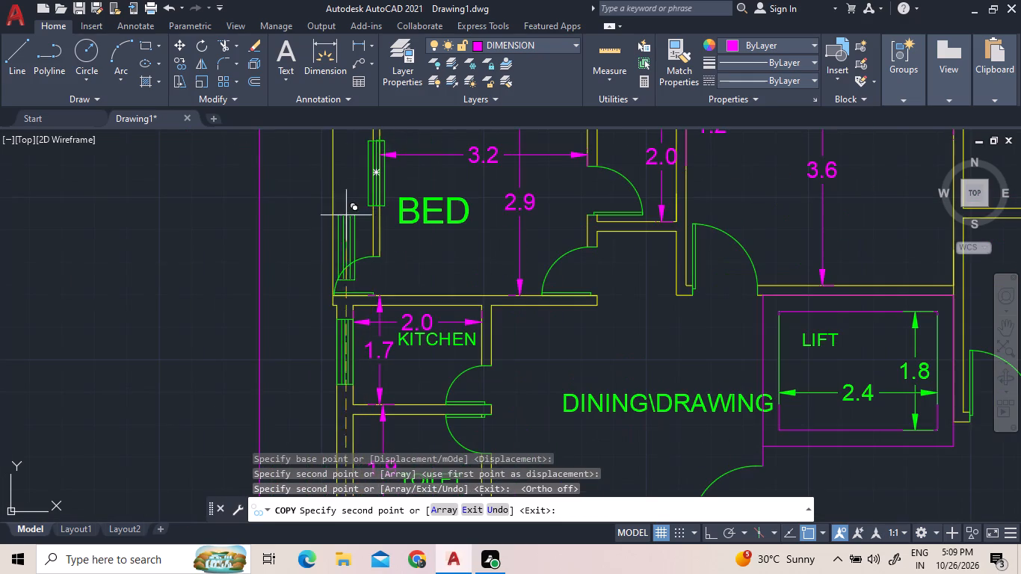
scroll(389, 195, down, 2)
scroll(385, 278, up, 4)
scroll(354, 196, down, 2)
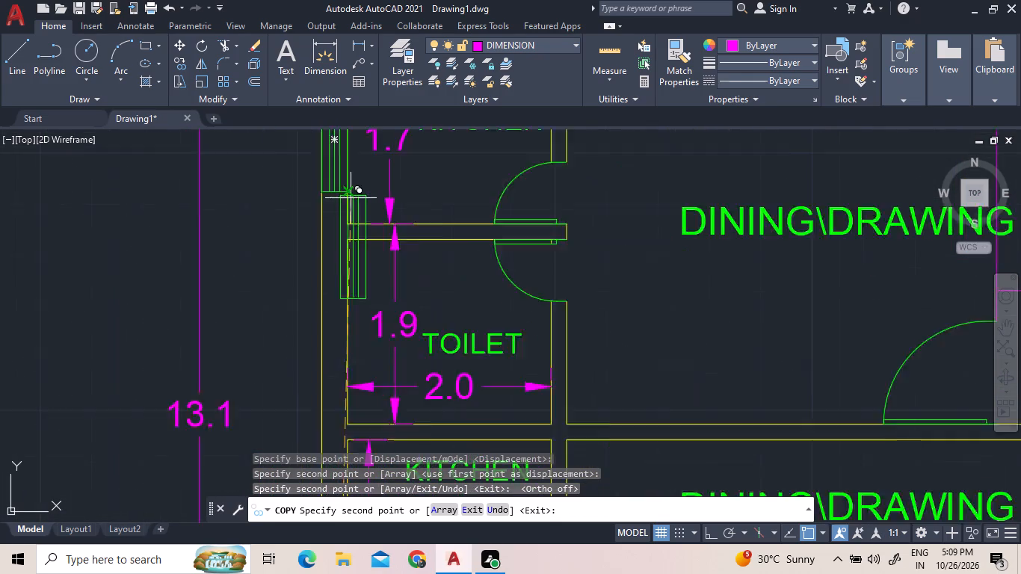
scroll(360, 262, up, 3)
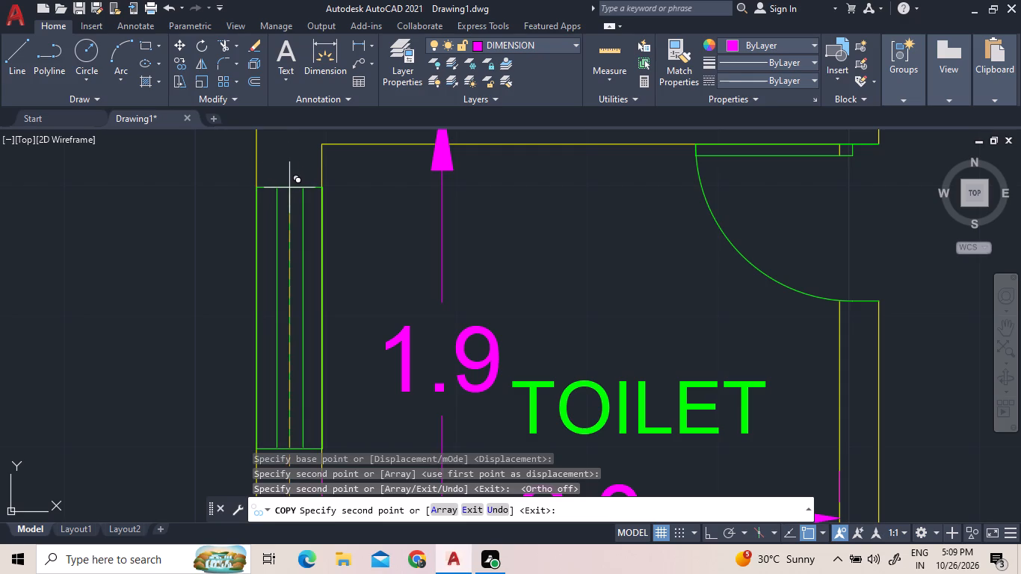
click(289, 188)
Place window copies in the west walls of the 1.5 by 2.0 kitchen and the 1.2 by 2.0 toilet south of it.
scroll(313, 156, down, 3)
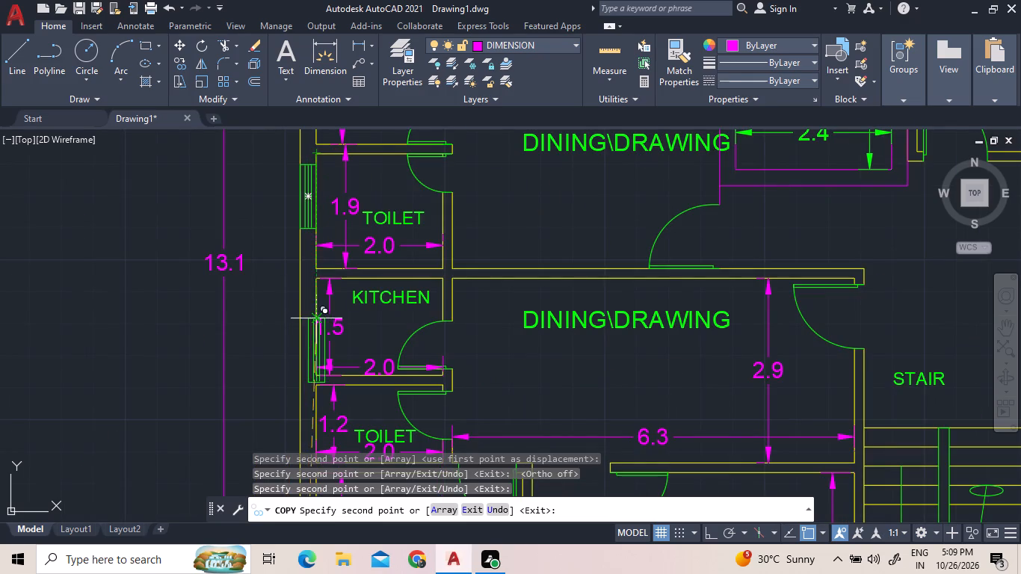
scroll(312, 296, up, 4)
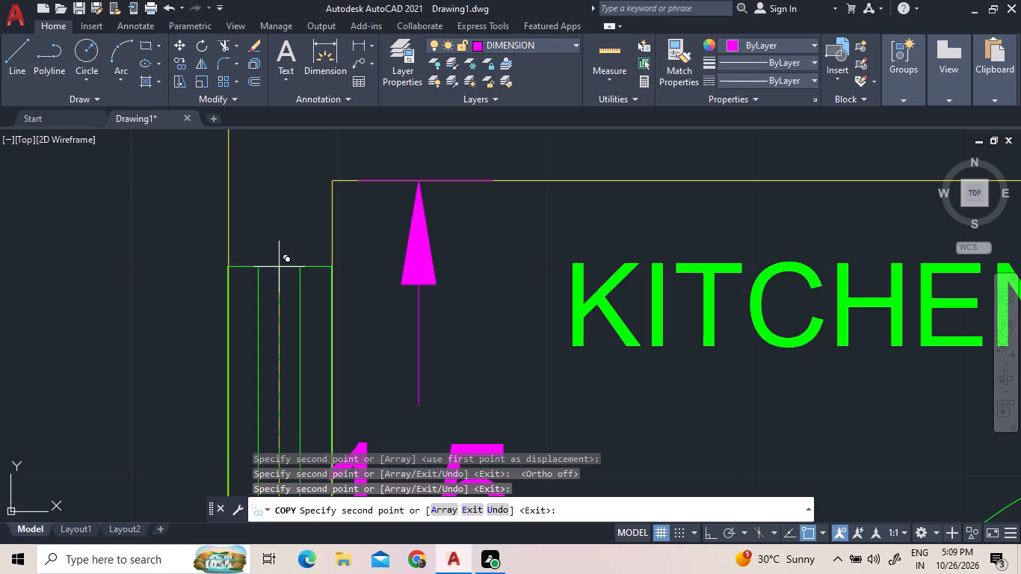
click(280, 268)
scroll(292, 203, down, 4)
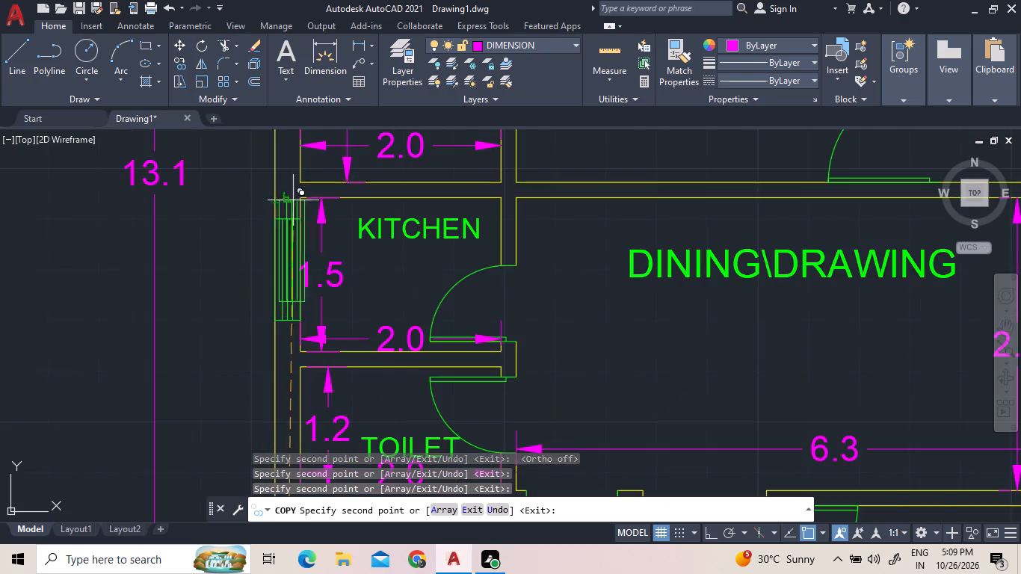
scroll(341, 223, down, 3)
scroll(305, 283, up, 4)
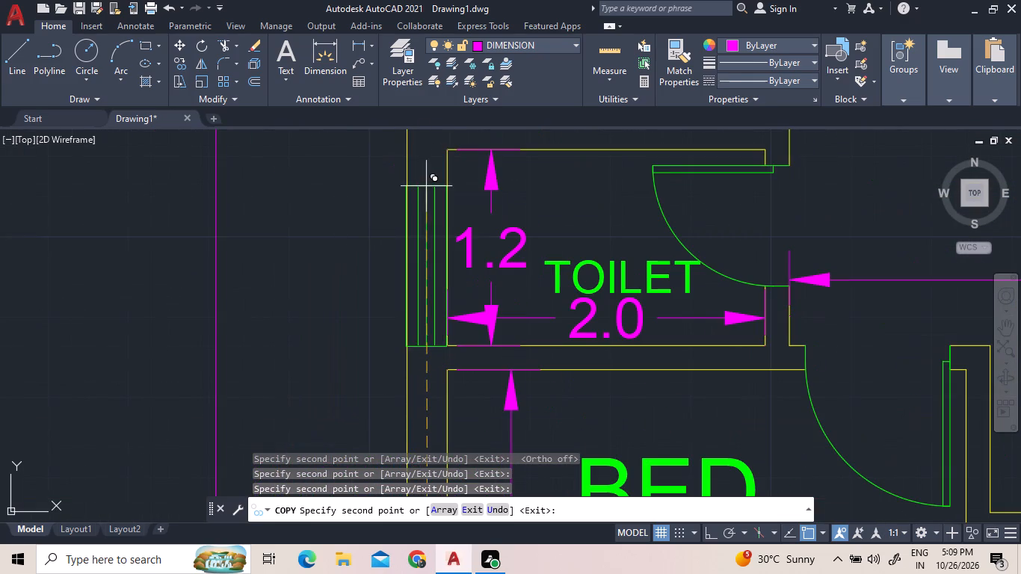
scroll(426, 186, up, 1)
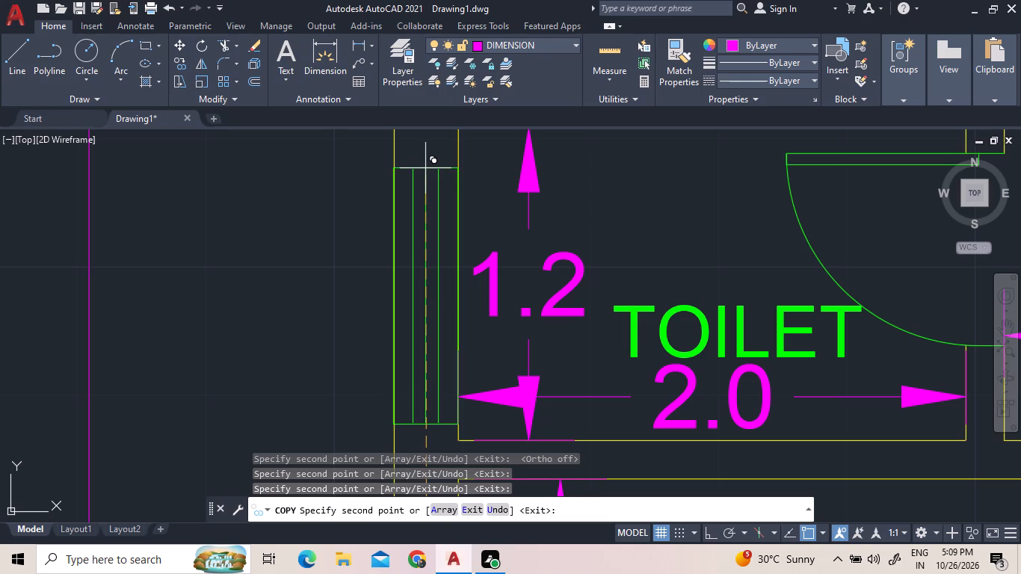
click(425, 168)
With Ortho on, place a window copy about 18.0 due east, in the southeast bedroom's east wall, and end the copying.
scroll(439, 216, down, 4)
scroll(330, 236, down, 4)
scroll(336, 162, up, 4)
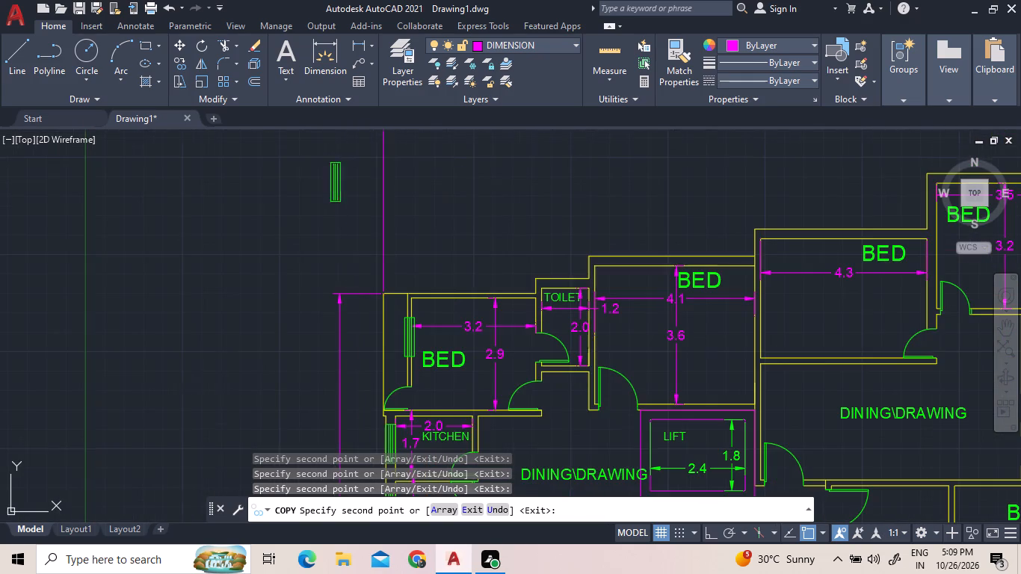
scroll(596, 330, up, 3)
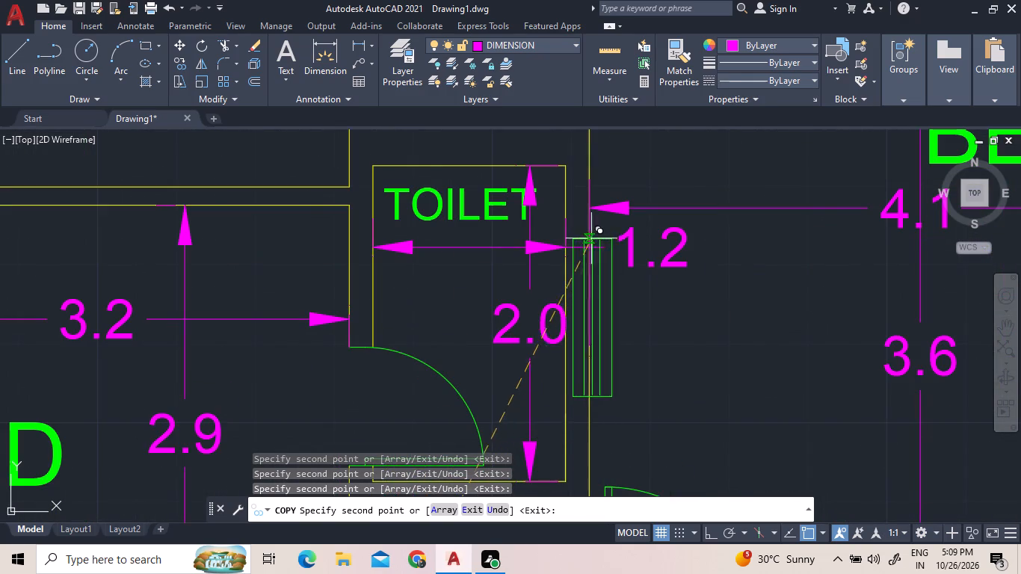
scroll(570, 230, down, 2)
scroll(590, 153, down, 2)
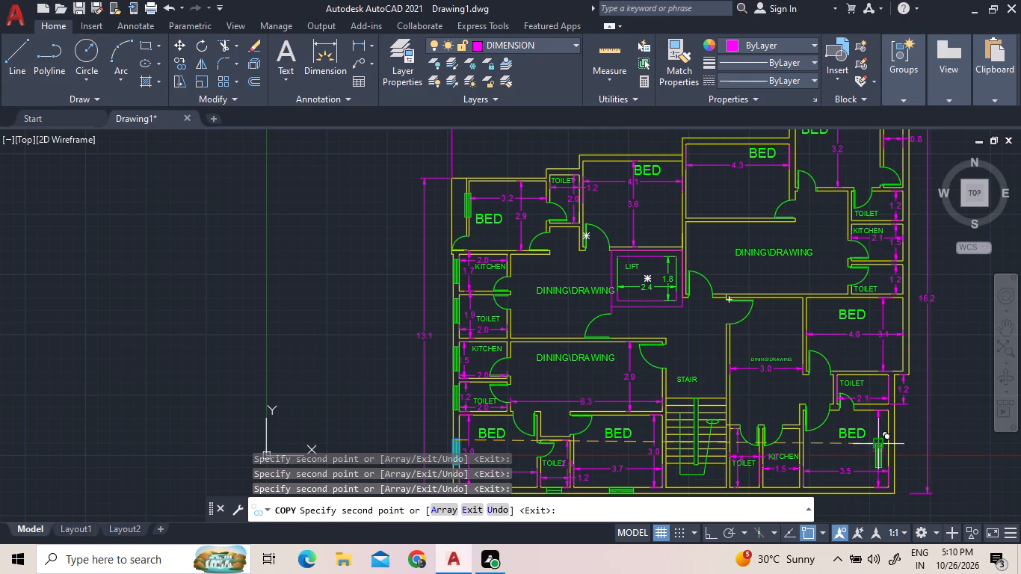
key(F8)
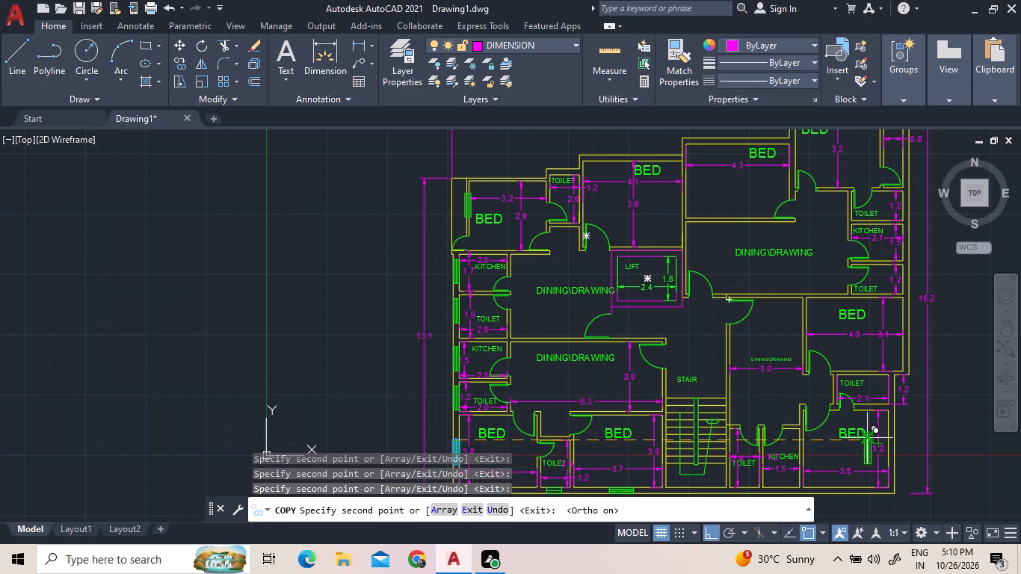
scroll(891, 449, up, 4)
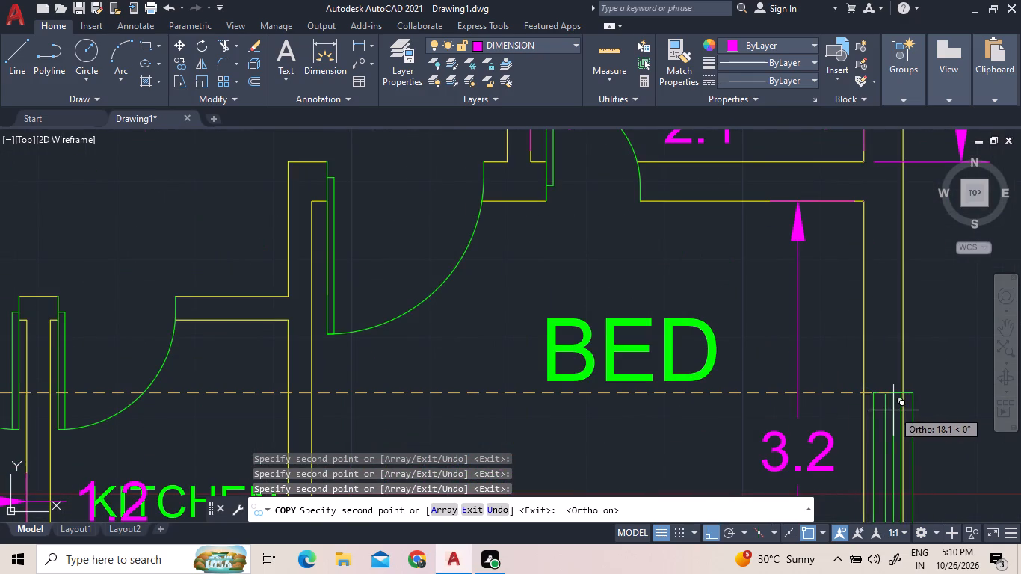
scroll(881, 410, up, 3)
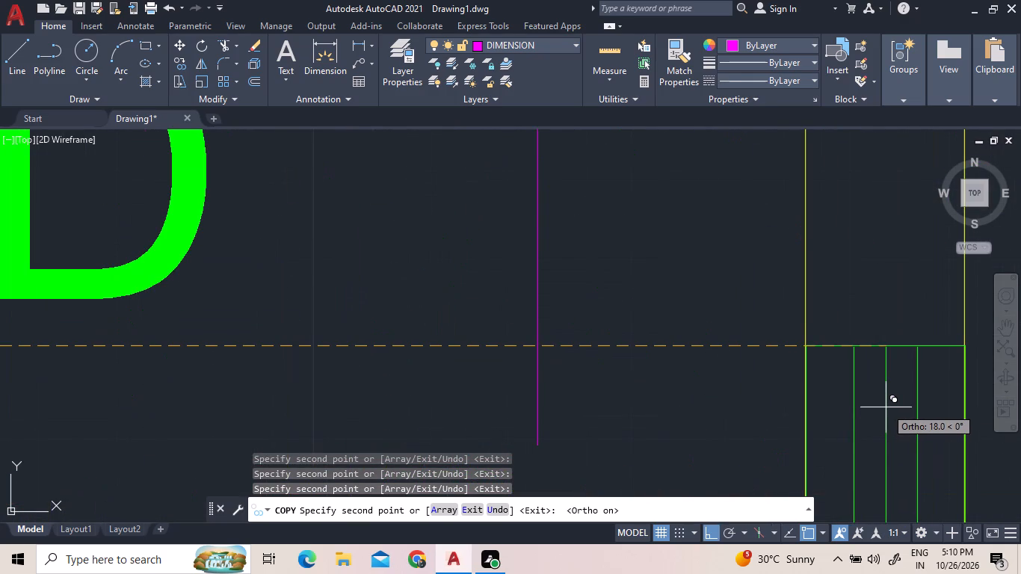
click(886, 407)
scroll(885, 407, down, 8)
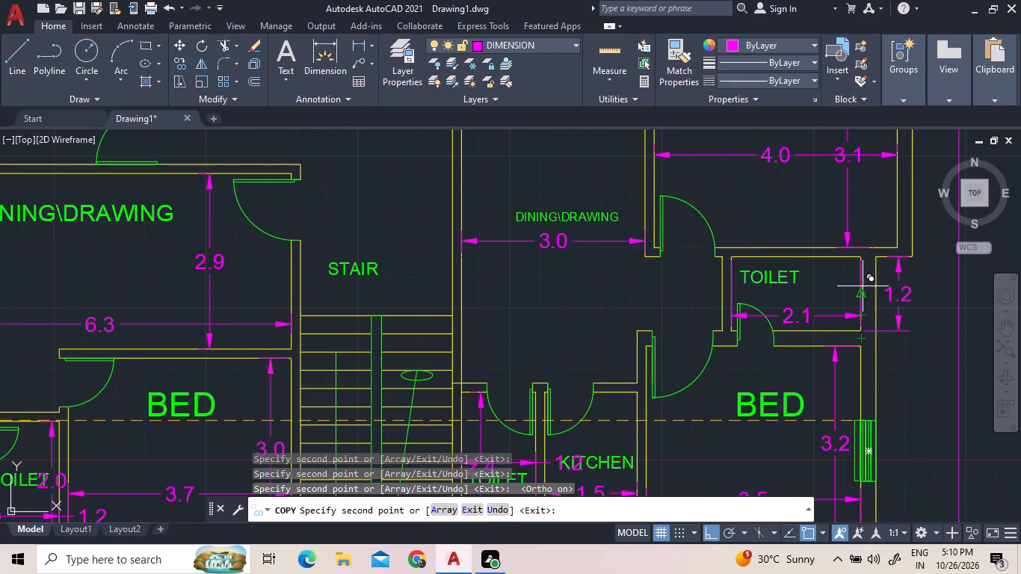
key(Escape)
Copy the southeast bedroom's east-wall window due north into the east wall of the 2.1 by 1.2 toilet.
scroll(863, 474, up, 4)
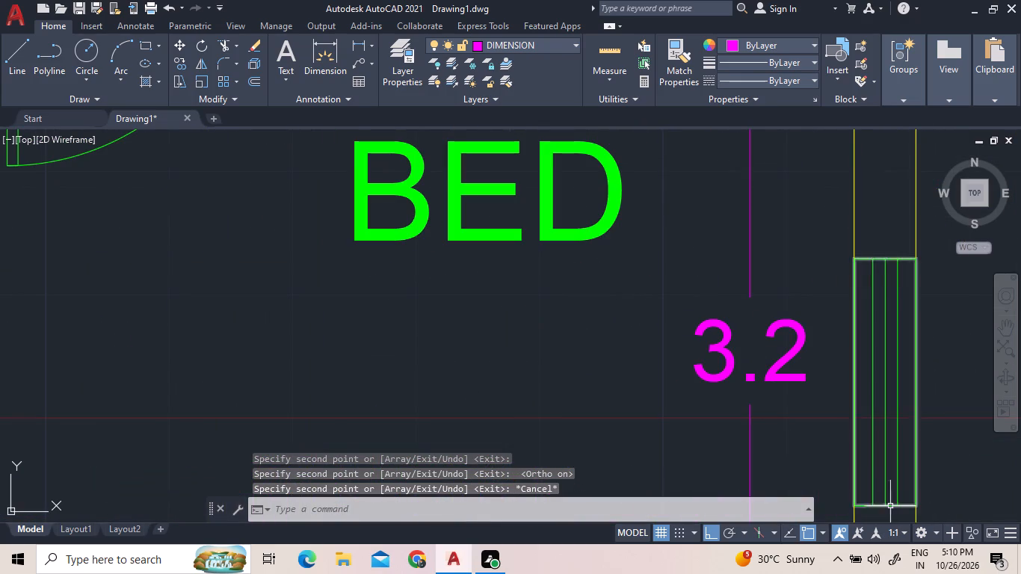
click(907, 518)
click(867, 475)
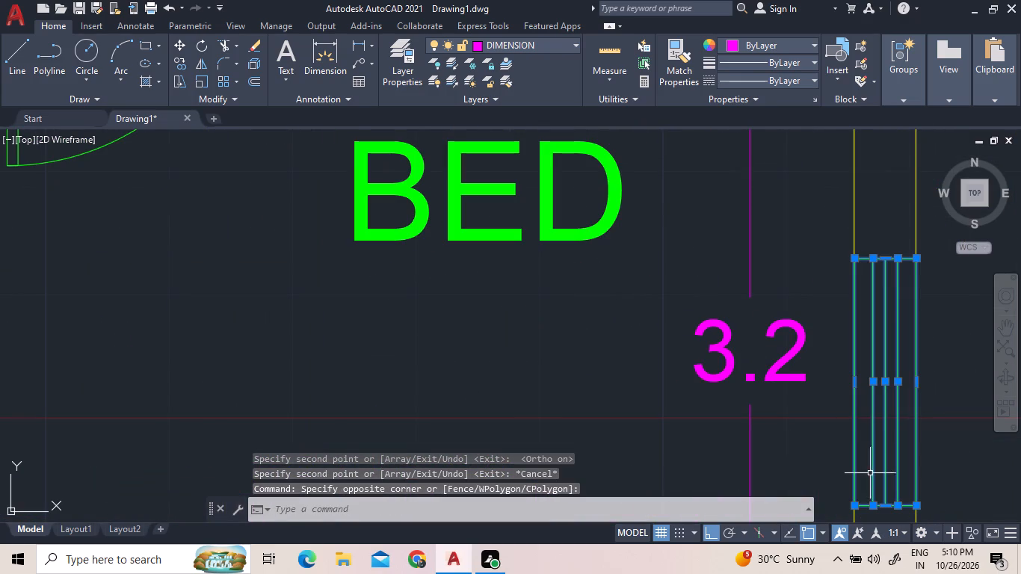
right_click(895, 402)
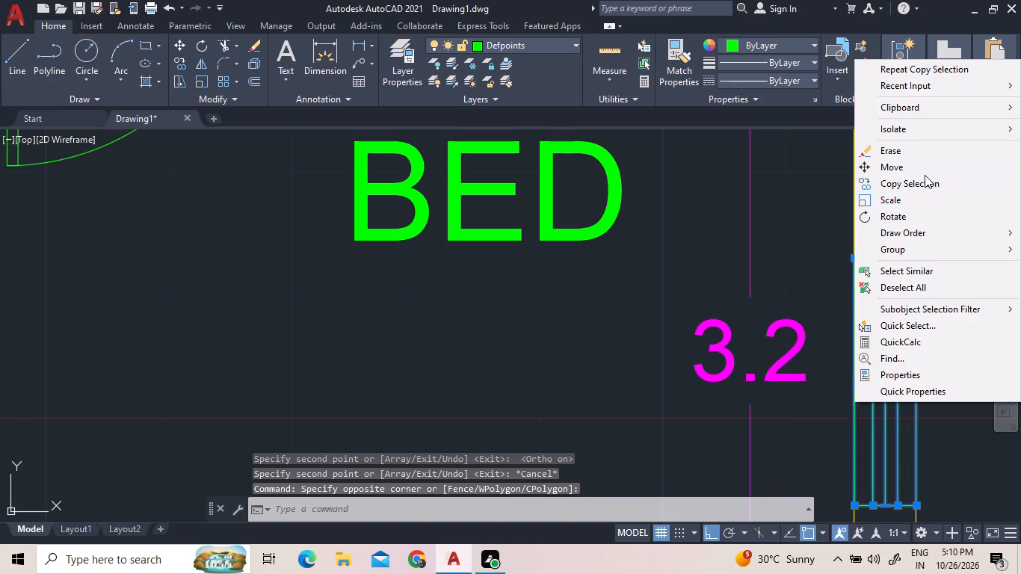
click(925, 176)
click(891, 384)
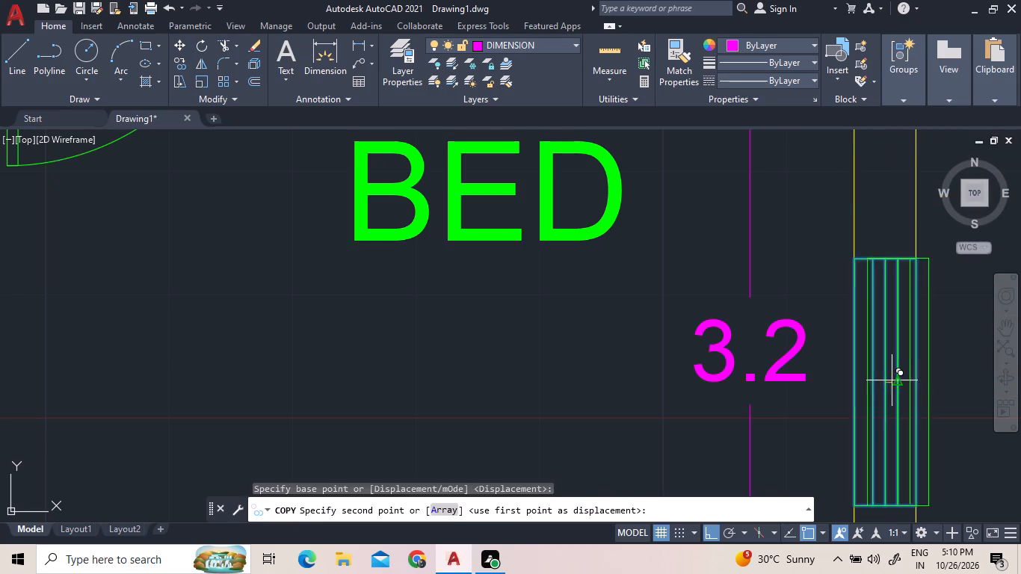
scroll(898, 380, down, 3)
scroll(876, 192, up, 4)
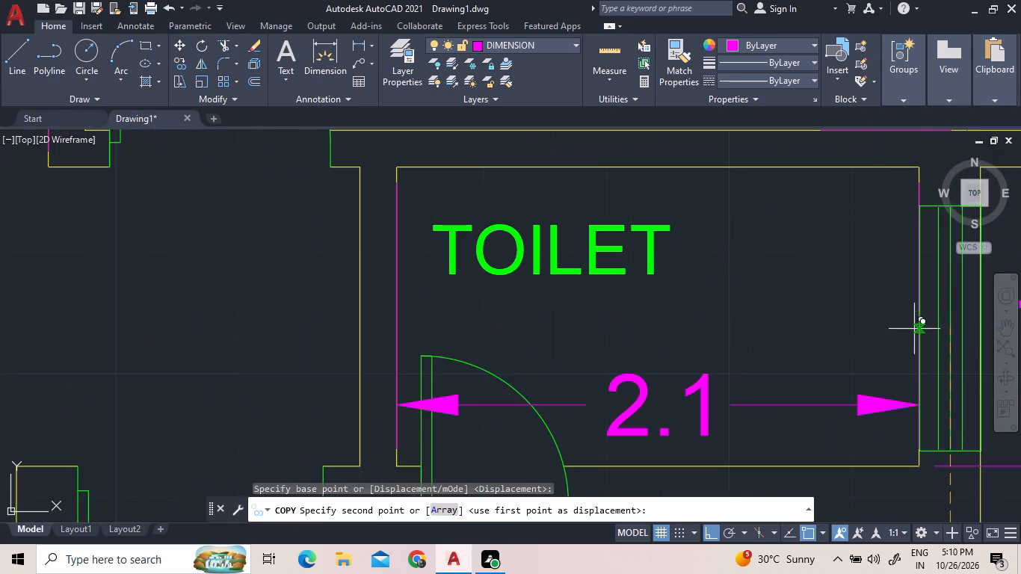
scroll(913, 324, down, 4)
scroll(913, 331, up, 3)
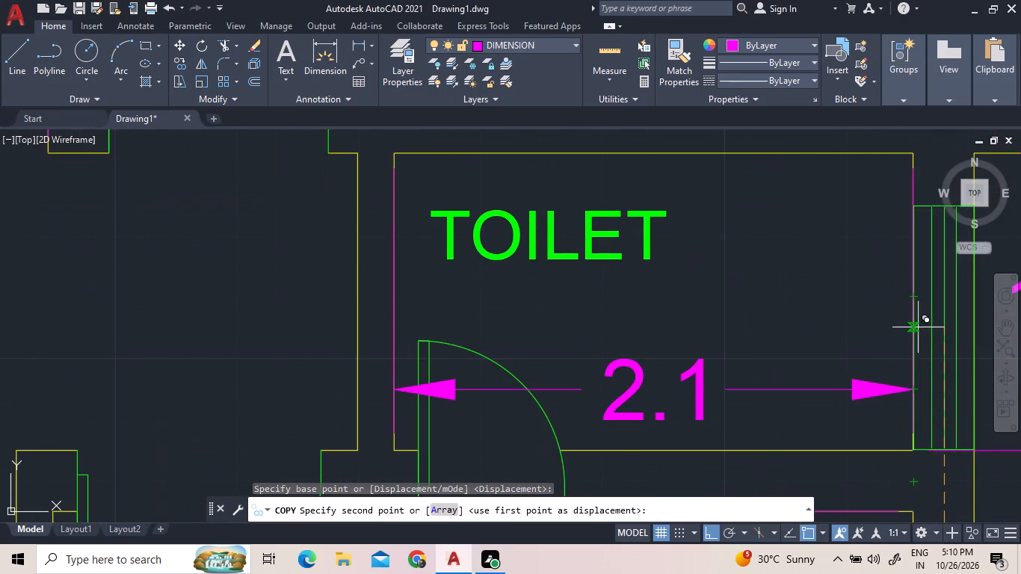
click(926, 310)
With Ortho off, place another window copy in the east wall of the 4.0 by 3.1 bedroom.
scroll(847, 352, down, 2)
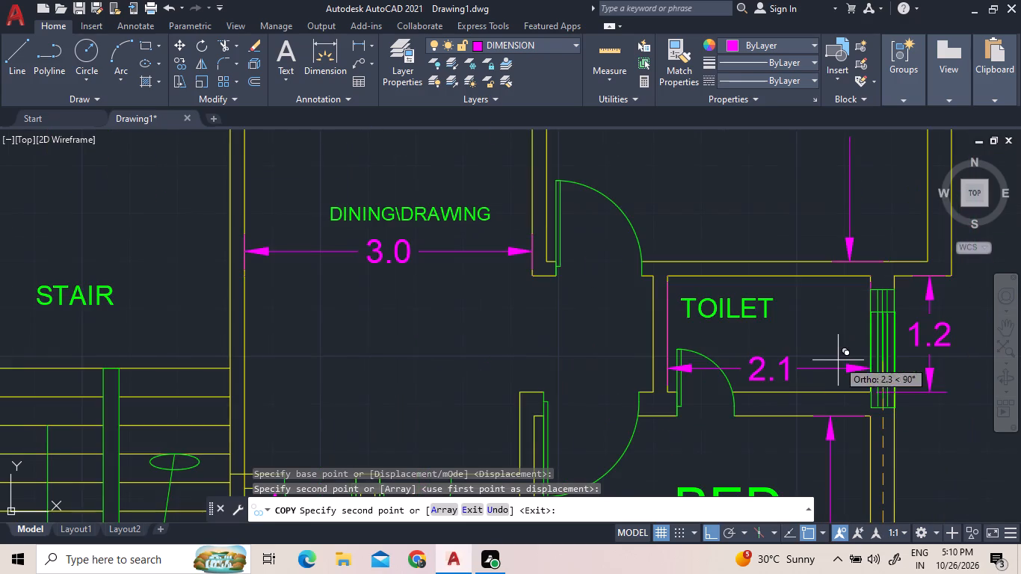
scroll(824, 368, down, 3)
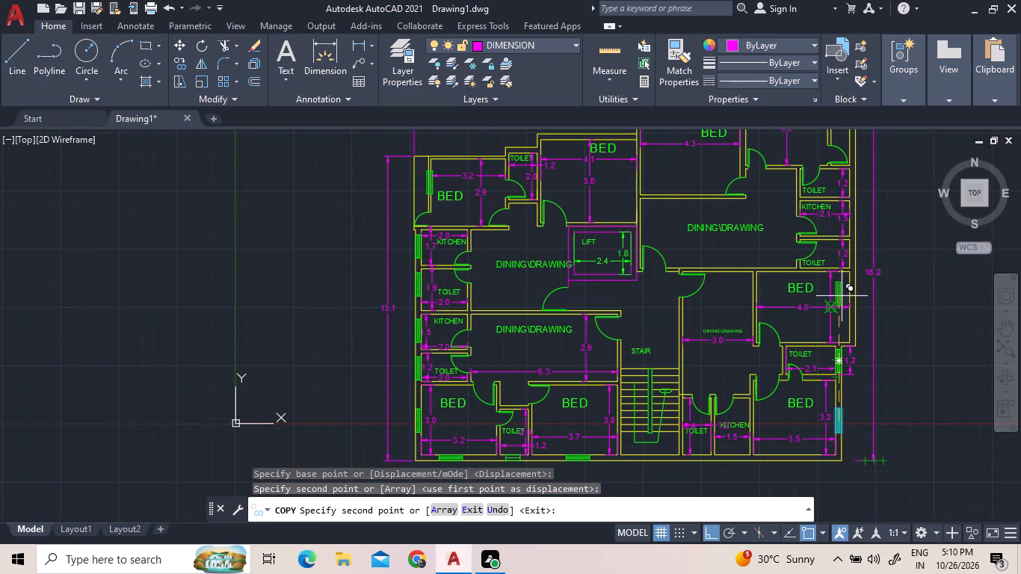
scroll(842, 297, up, 2)
key(F8)
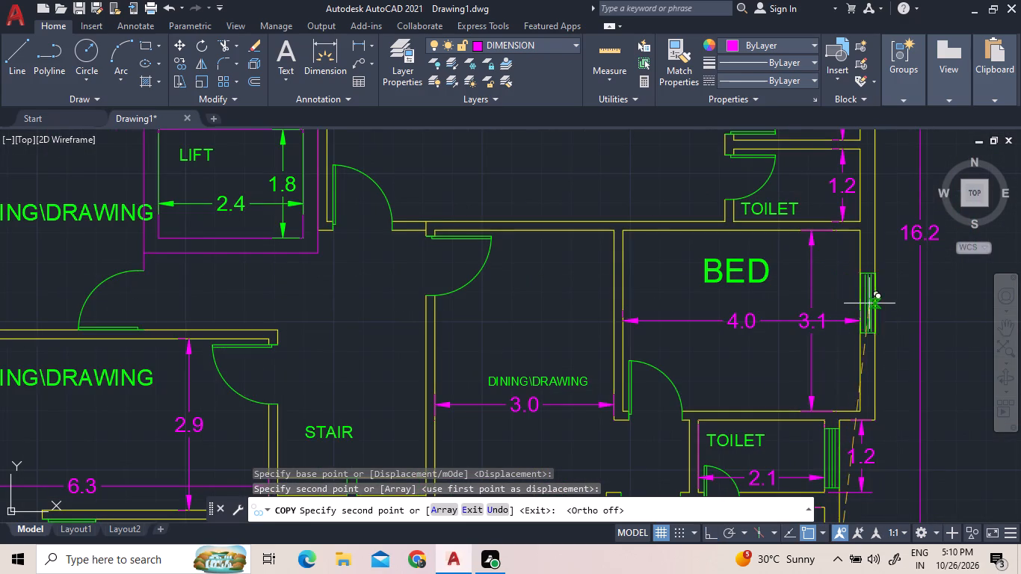
scroll(871, 303, up, 6)
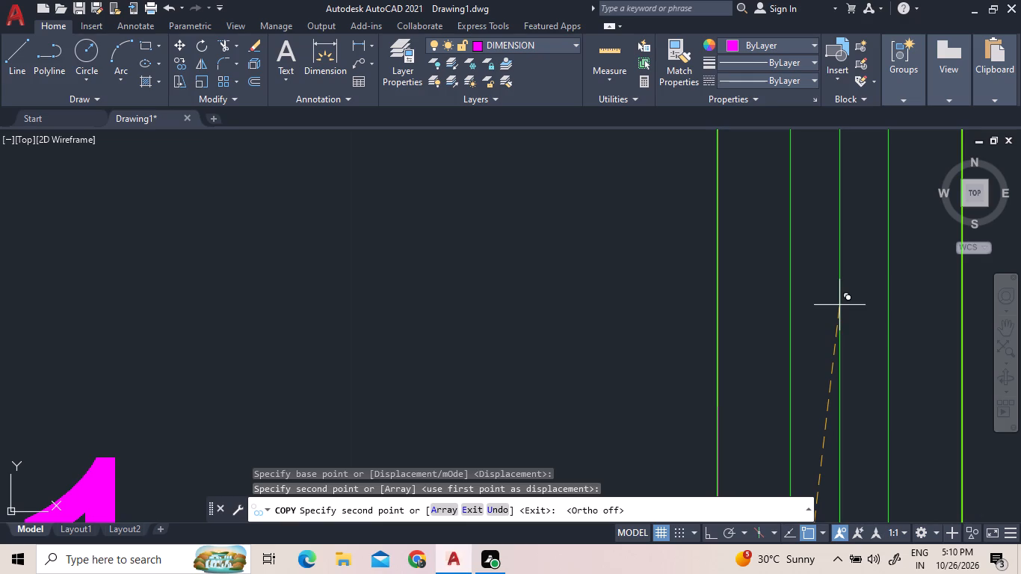
click(839, 305)
Place window copies in the east walls of the two toilets directly south and north of the 2.1 by 1.5 kitchen.
scroll(838, 354, down, 8)
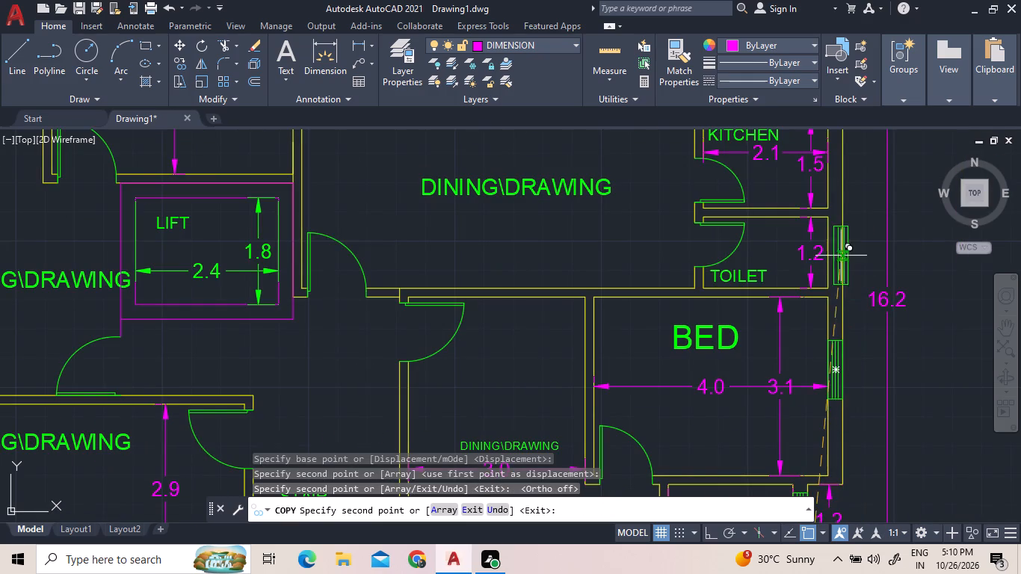
scroll(836, 254, up, 4)
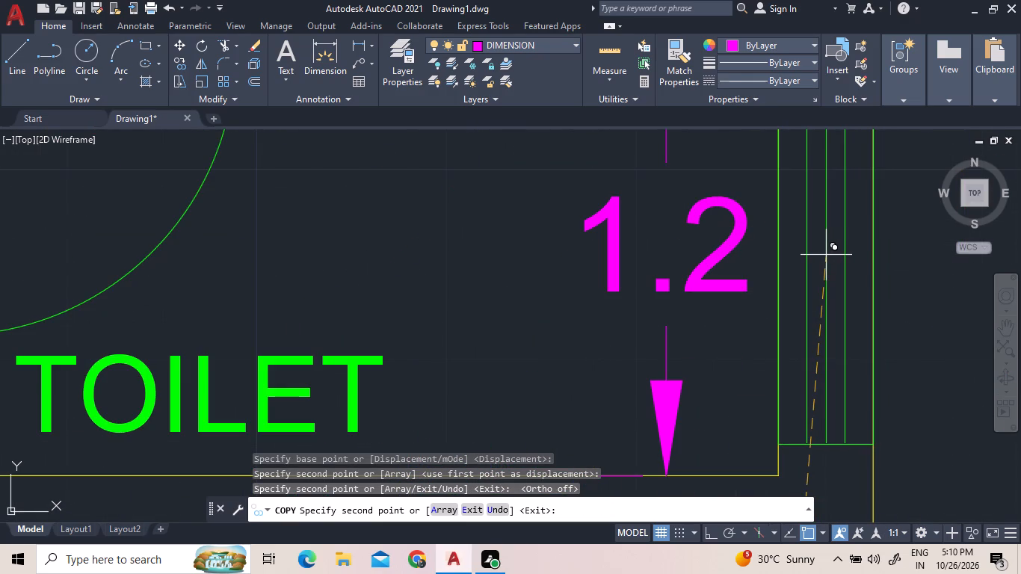
click(826, 255)
scroll(866, 391, down, 6)
scroll(849, 279, up, 2)
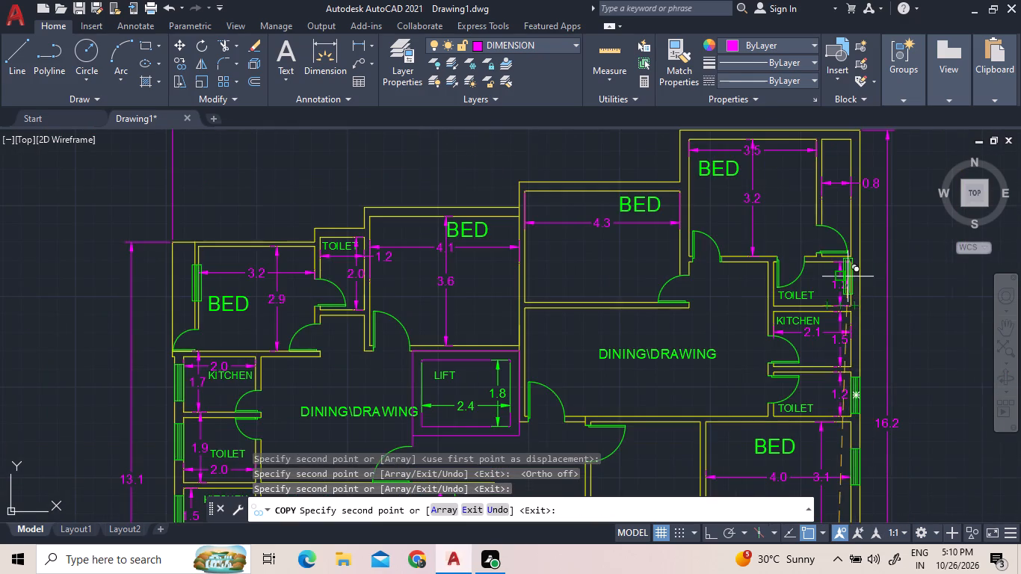
scroll(857, 286, up, 2)
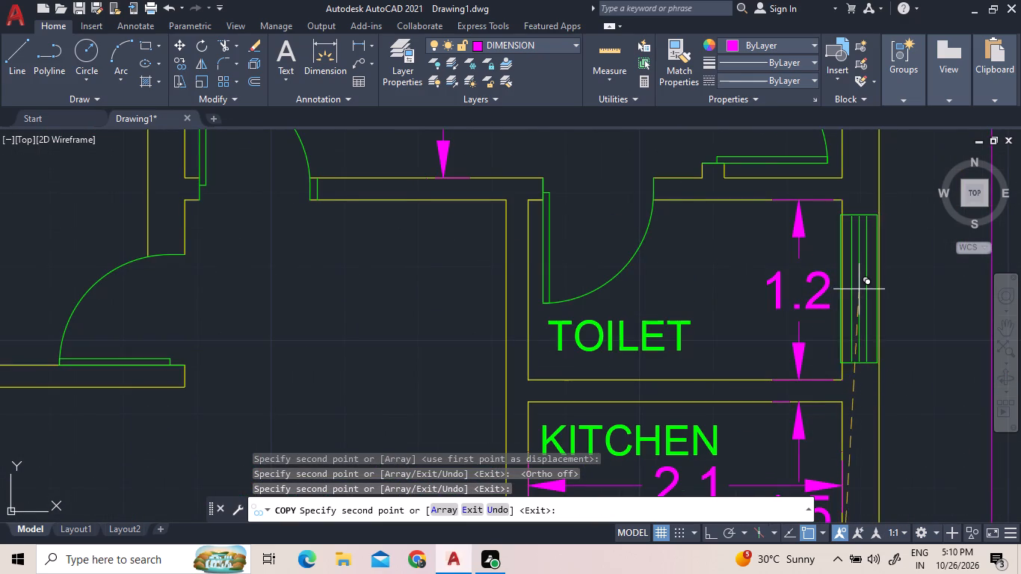
scroll(859, 289, up, 1)
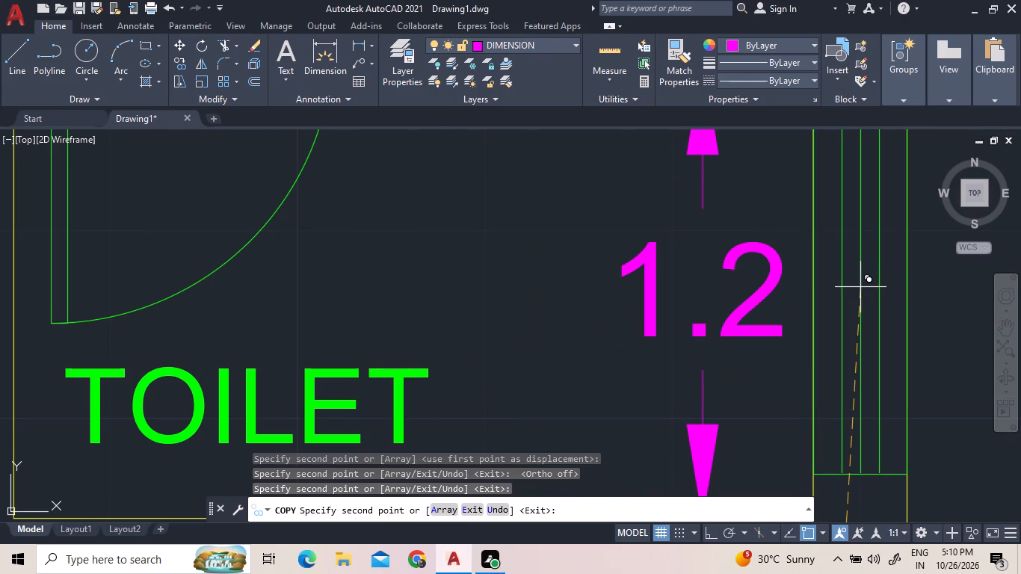
click(860, 287)
Place another window copy in the east wall of the 2.1 by 1.5 kitchen and end the copying.
scroll(863, 283, down, 4)
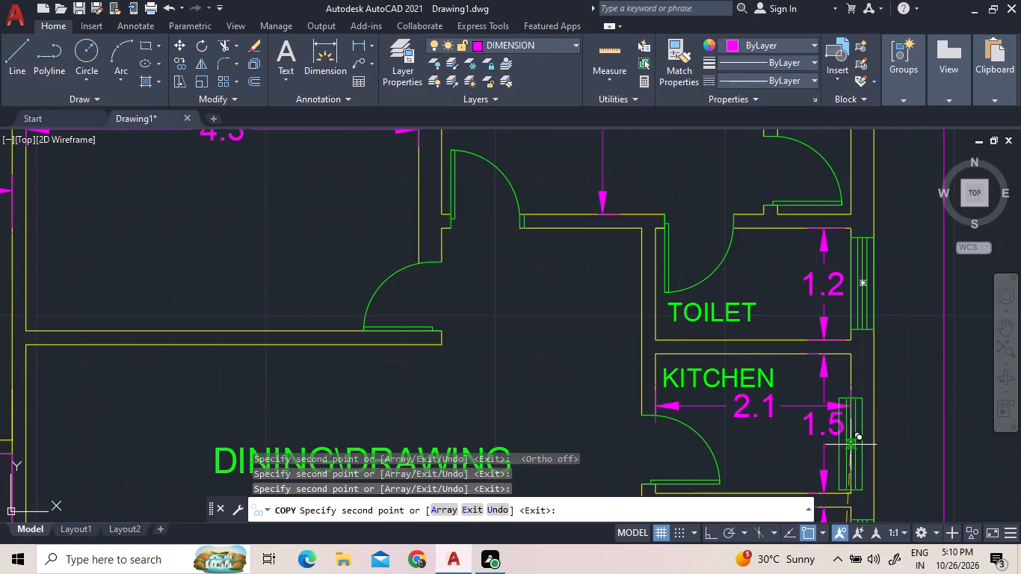
scroll(873, 452, up, 3)
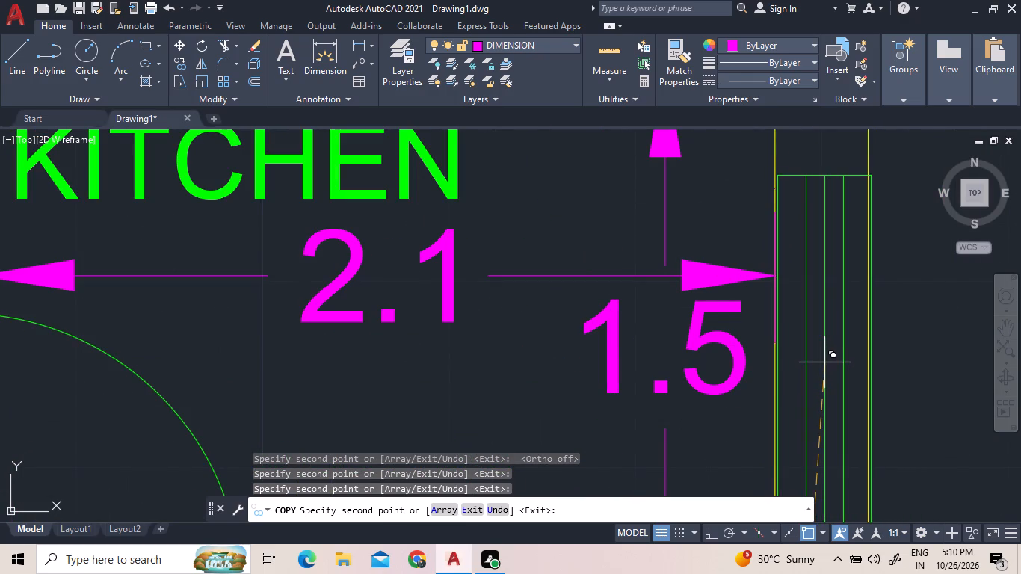
click(821, 362)
scroll(818, 433, down, 5)
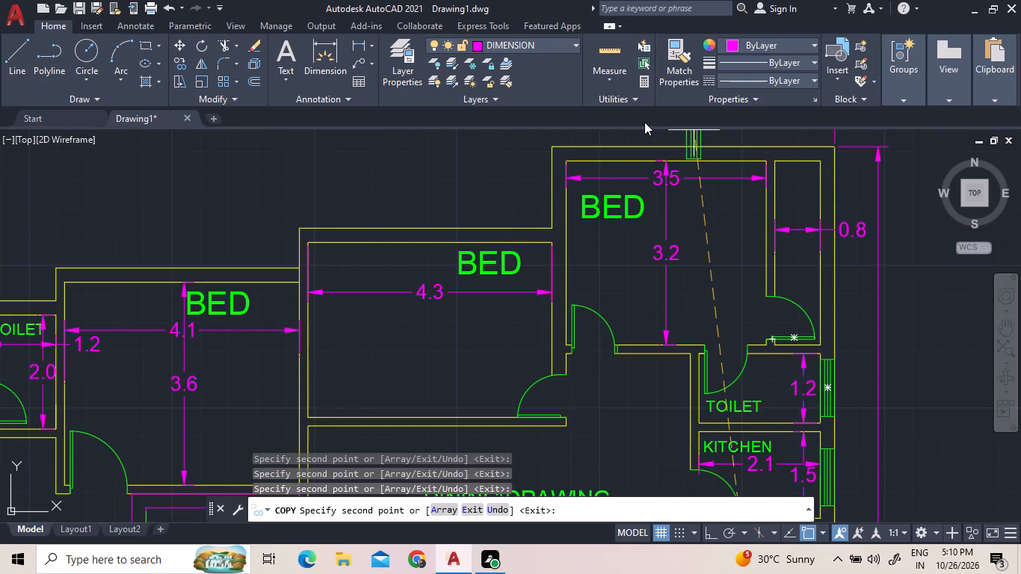
scroll(666, 185, down, 3)
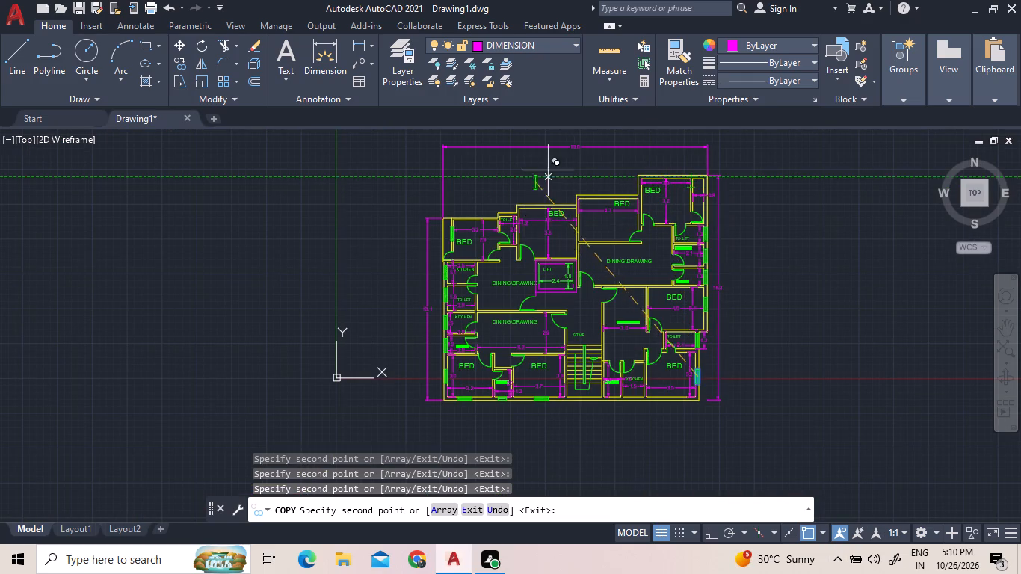
key(Escape)
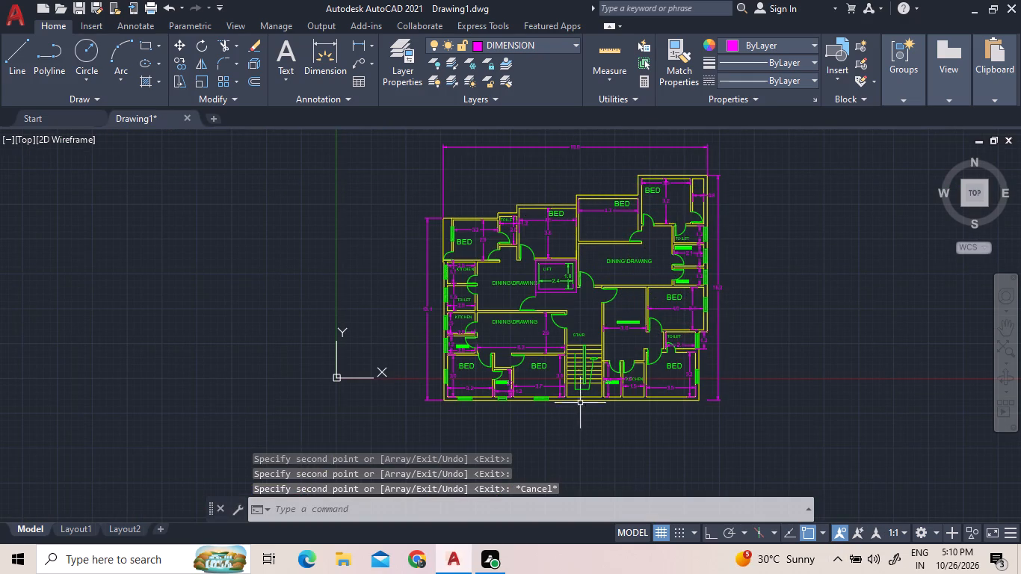
With Ortho on, copy the south-wall window of the 3.7 by 3.0 bedroom due east into the stair's south wall.
scroll(663, 421, up, 2)
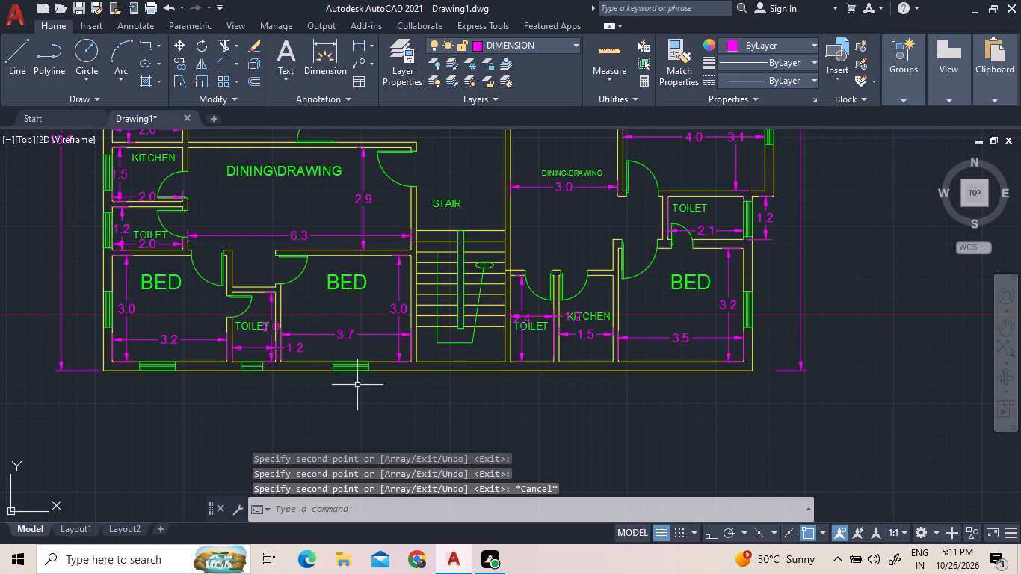
scroll(357, 385, up, 4)
click(415, 337)
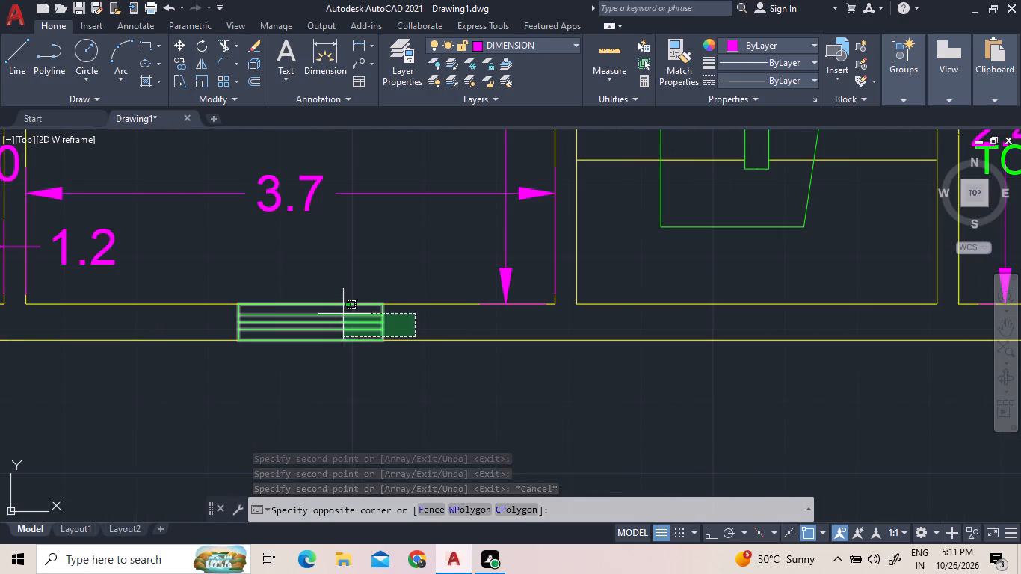
click(343, 312)
right_click(344, 312)
click(363, 329)
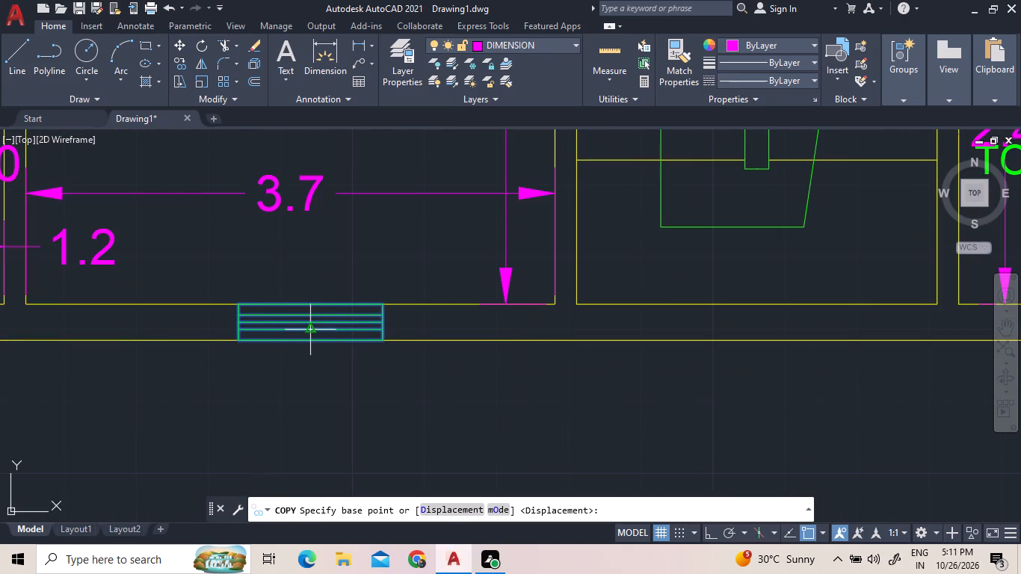
click(308, 324)
scroll(701, 362, down, 2)
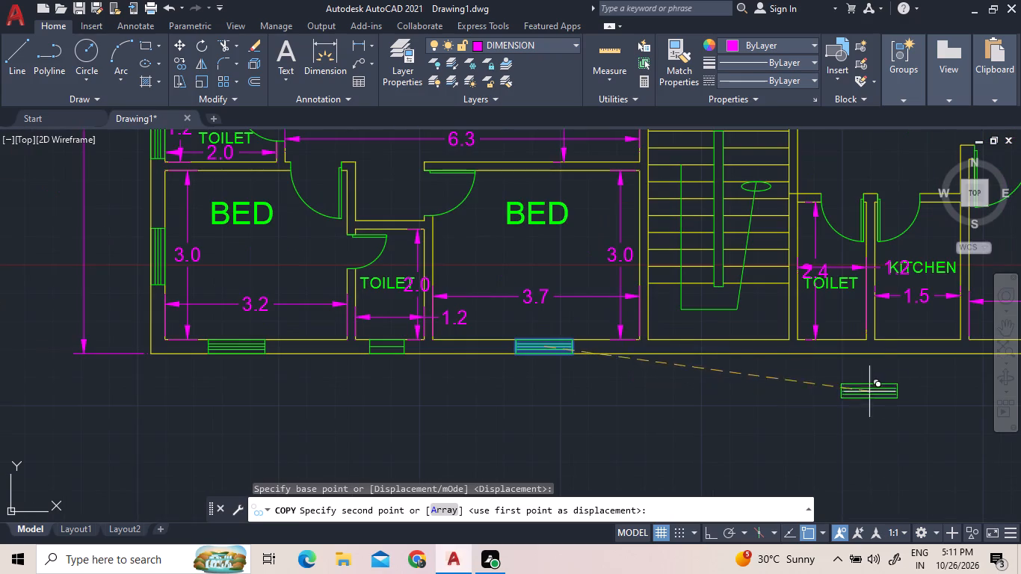
key(F8)
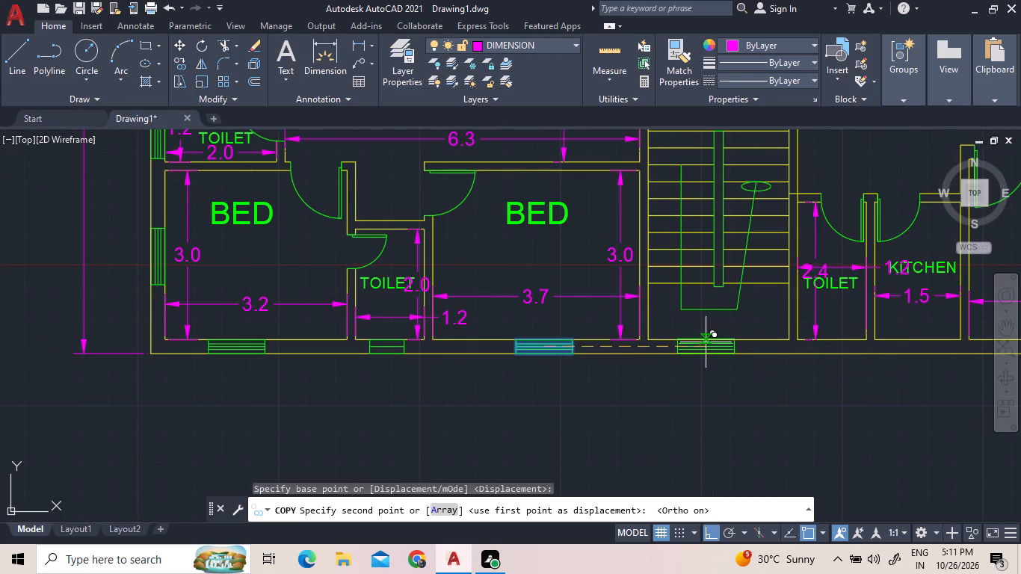
scroll(708, 342, up, 4)
click(742, 344)
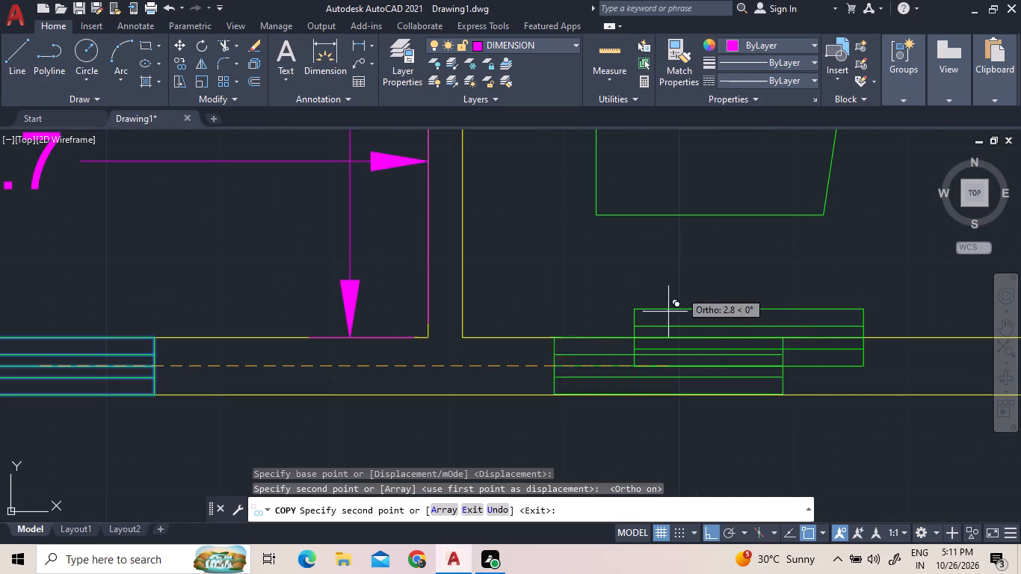
click(747, 364)
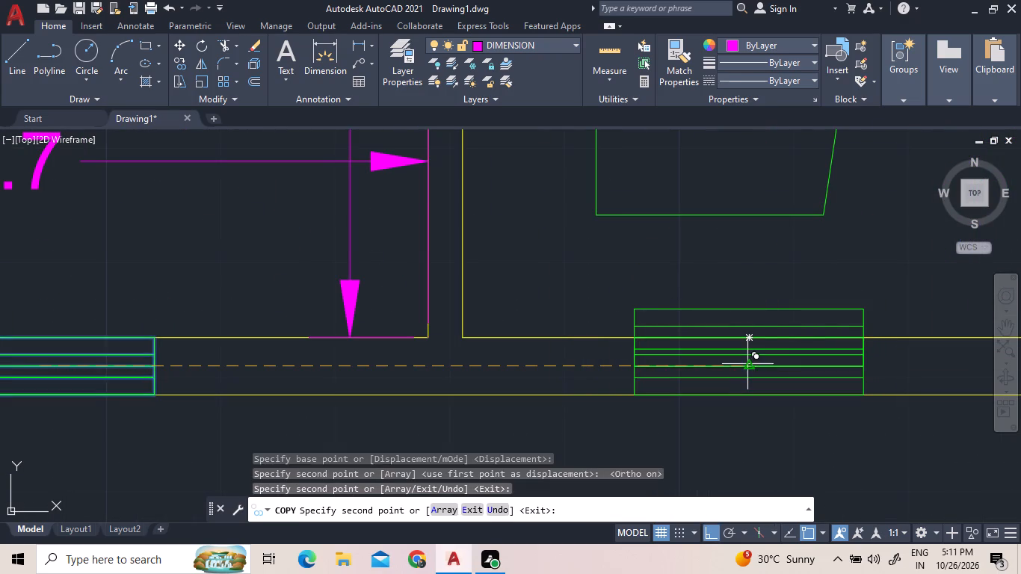
Place window copies in the south walls of the 1.2 by 2.4 toilet, the 1.5 wide kitchen and the southeast bedroom, and end the copying.
scroll(638, 301, down, 2)
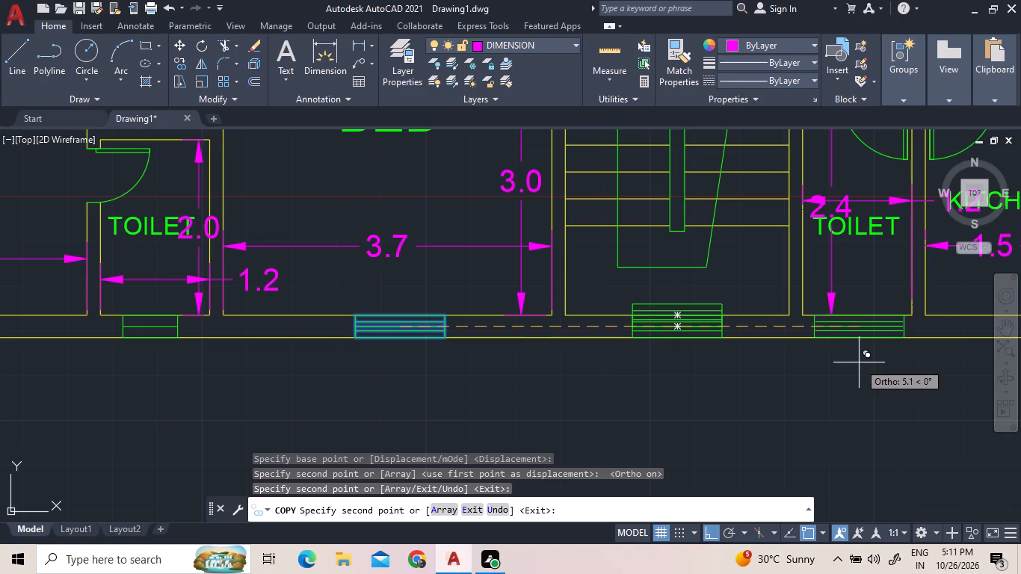
click(858, 362)
scroll(728, 380, down, 3)
scroll(805, 402, up, 3)
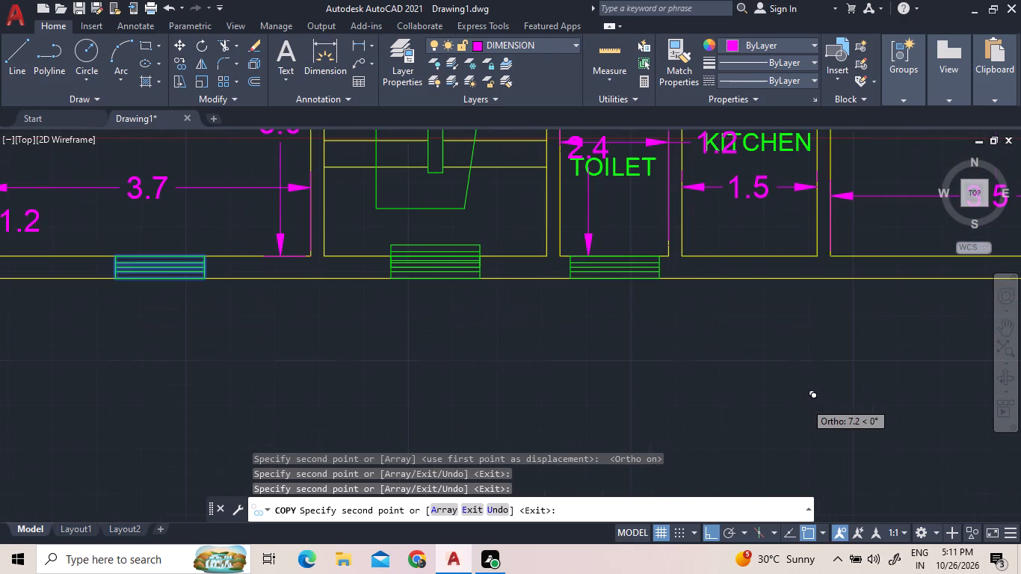
click(752, 392)
scroll(782, 423, down, 4)
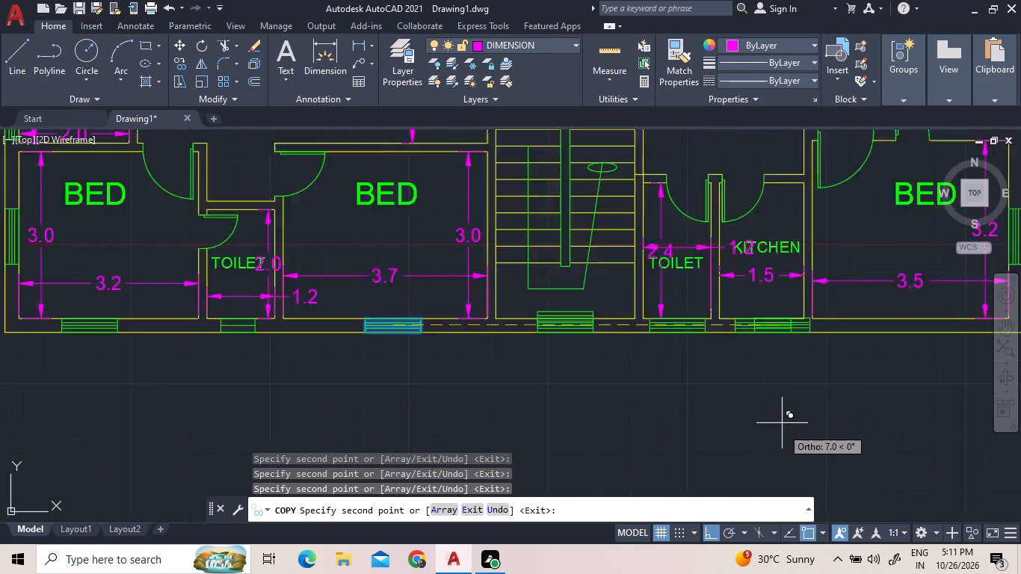
scroll(815, 447, up, 3)
click(806, 449)
scroll(799, 521, down, 3)
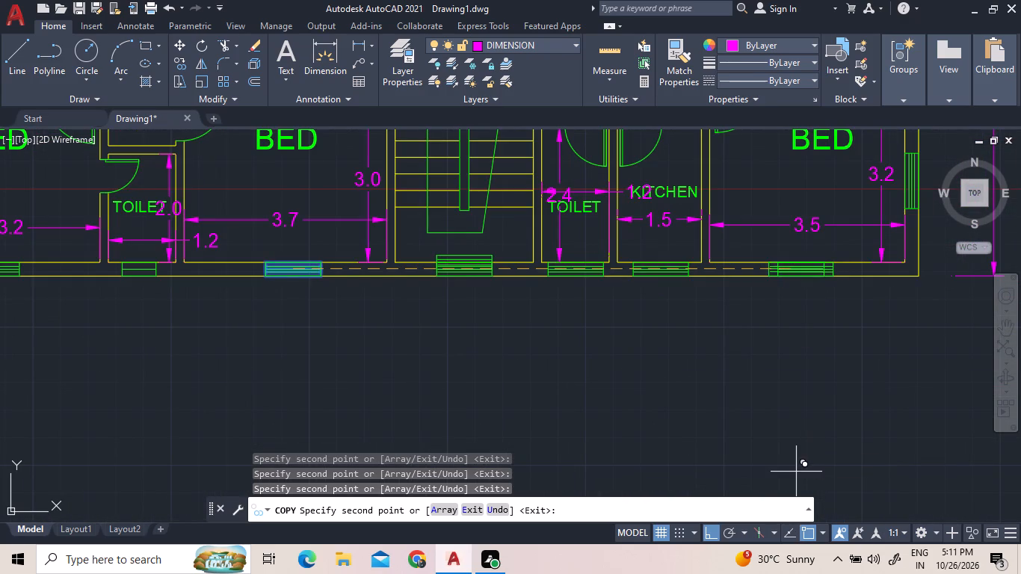
key(Escape)
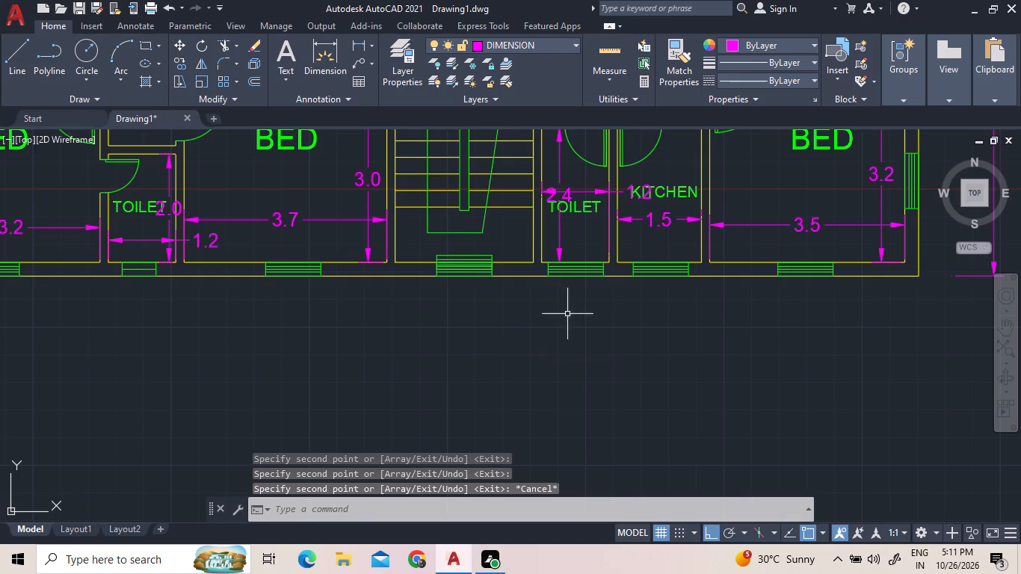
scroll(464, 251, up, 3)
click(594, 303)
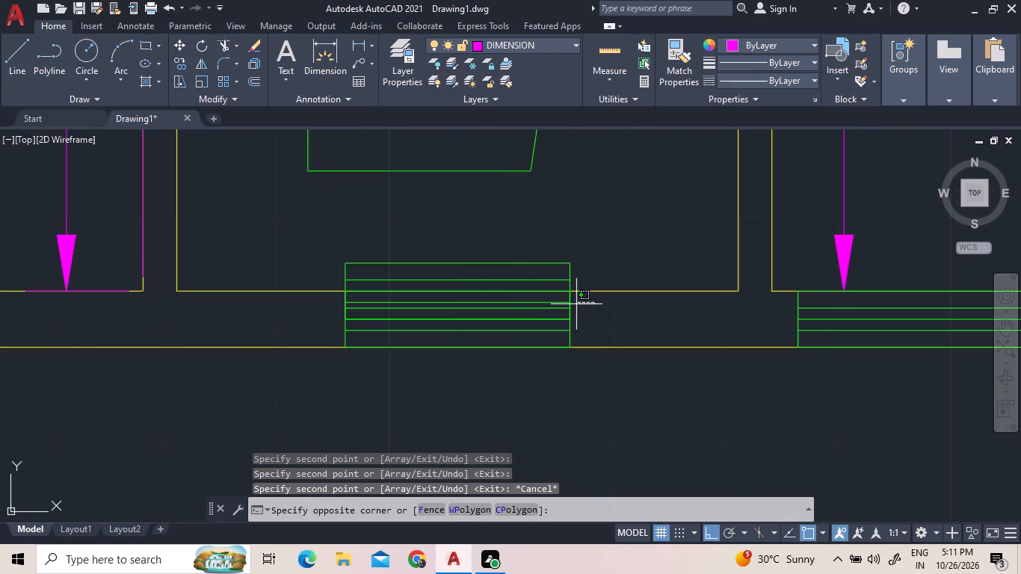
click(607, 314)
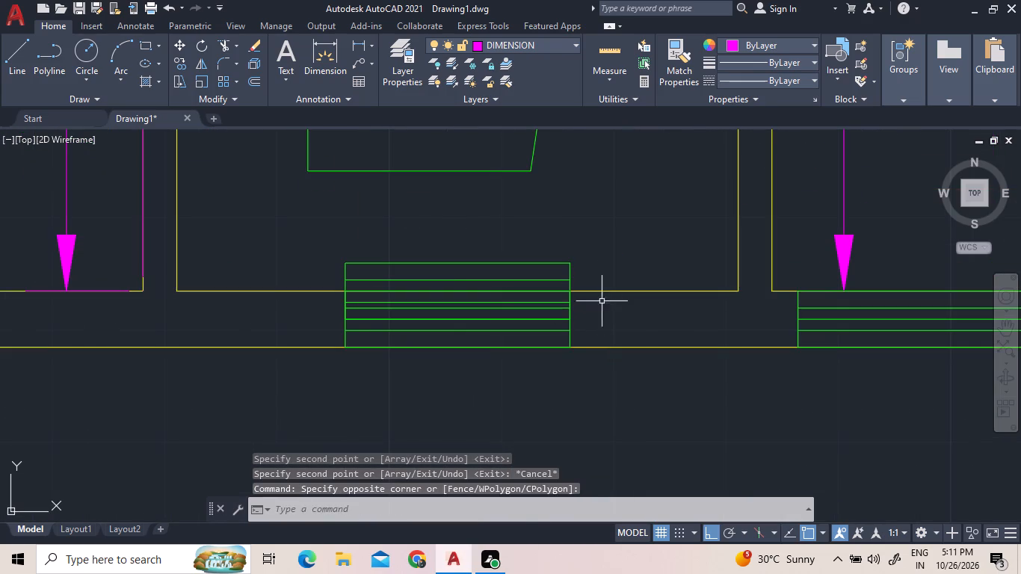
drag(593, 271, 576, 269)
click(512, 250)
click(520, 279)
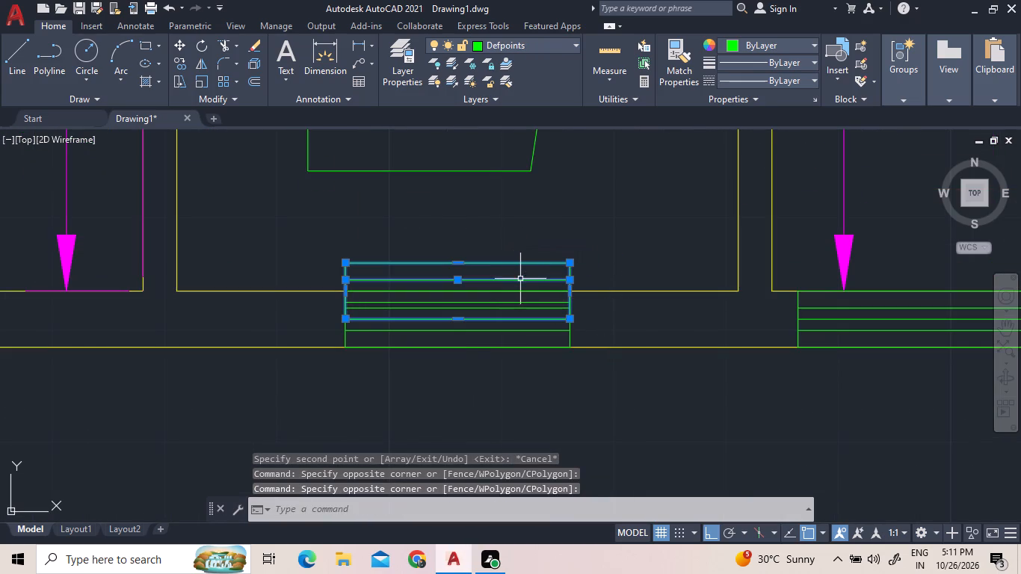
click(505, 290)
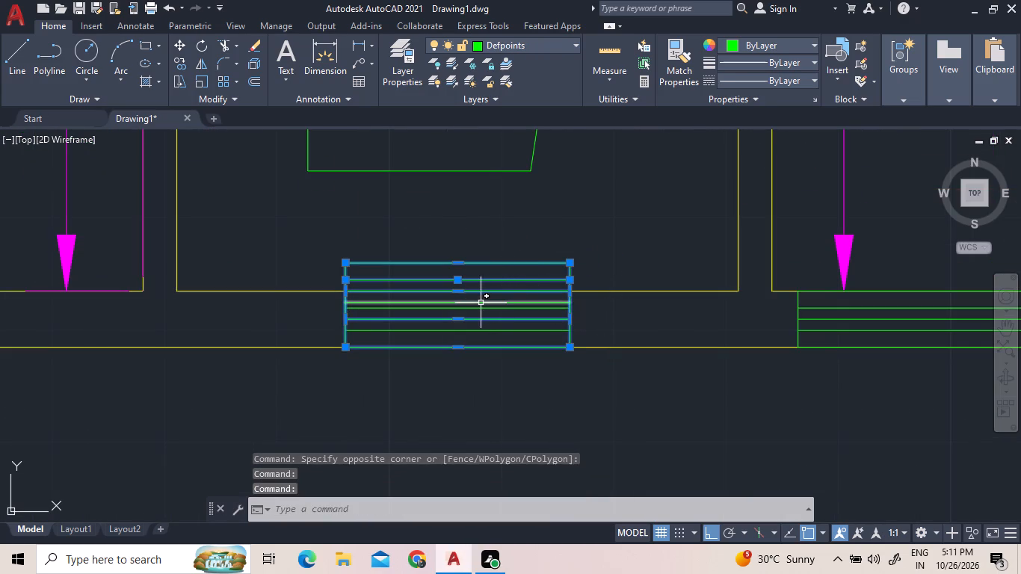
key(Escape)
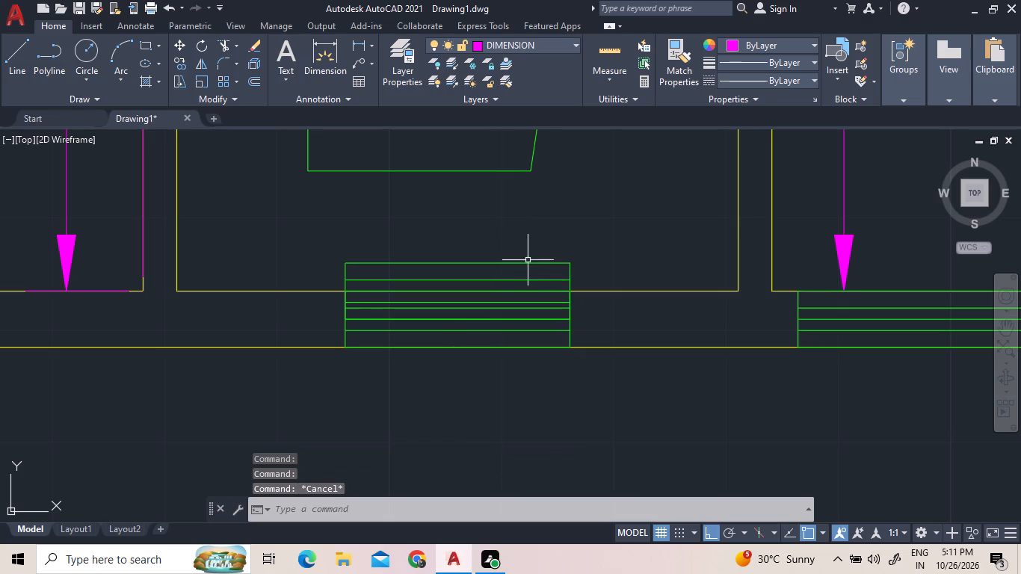
Erase the extra rectangle and three surplus inner lines of the overlapping window copies in the stair's south wall.
click(517, 264)
click(509, 277)
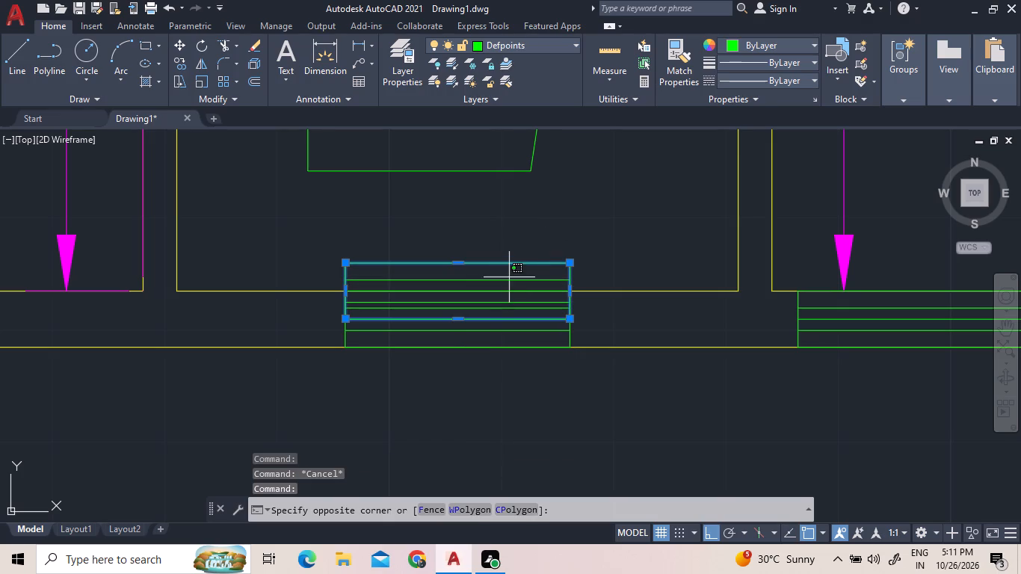
click(494, 285)
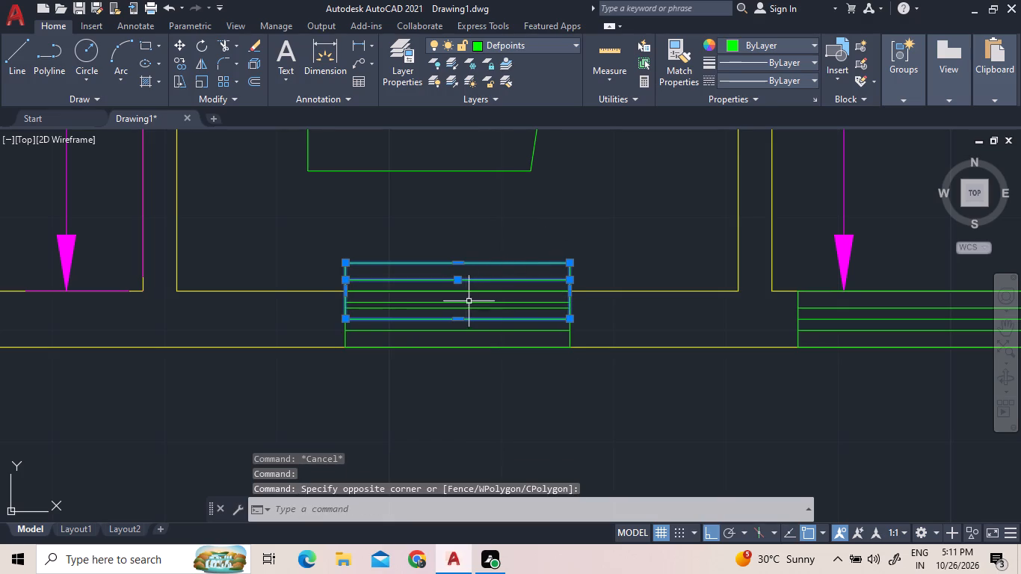
click(466, 303)
click(466, 307)
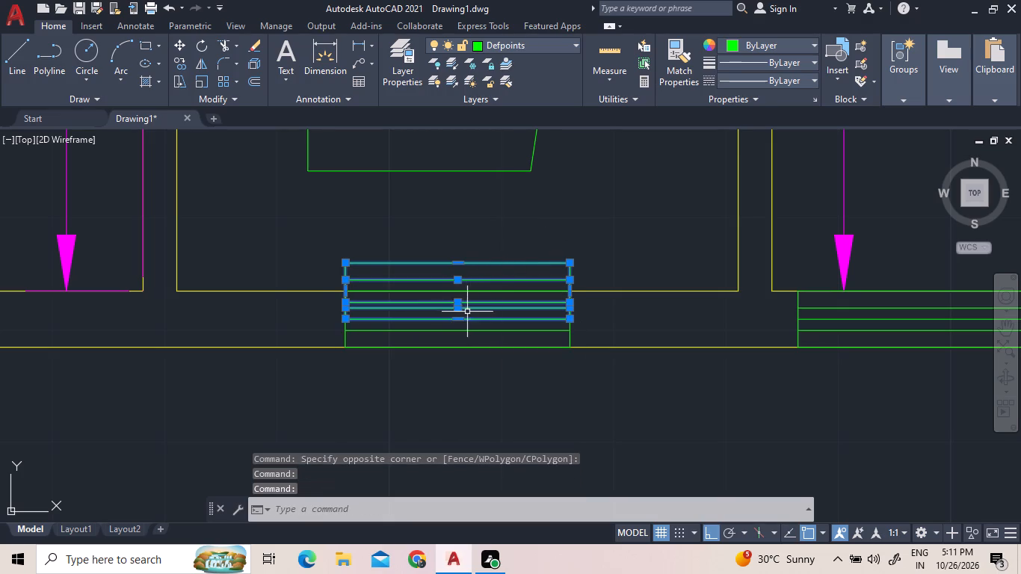
key(Delete)
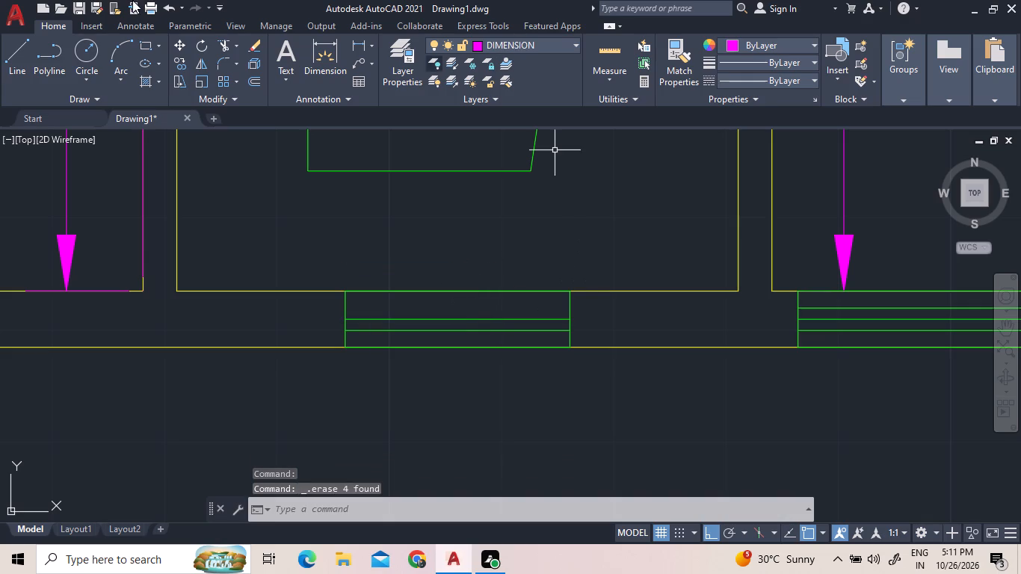
Erase the middle and northern inner lines of the south-wall window in the 1.2 by 2.4 toilet.
scroll(426, 351, down, 3)
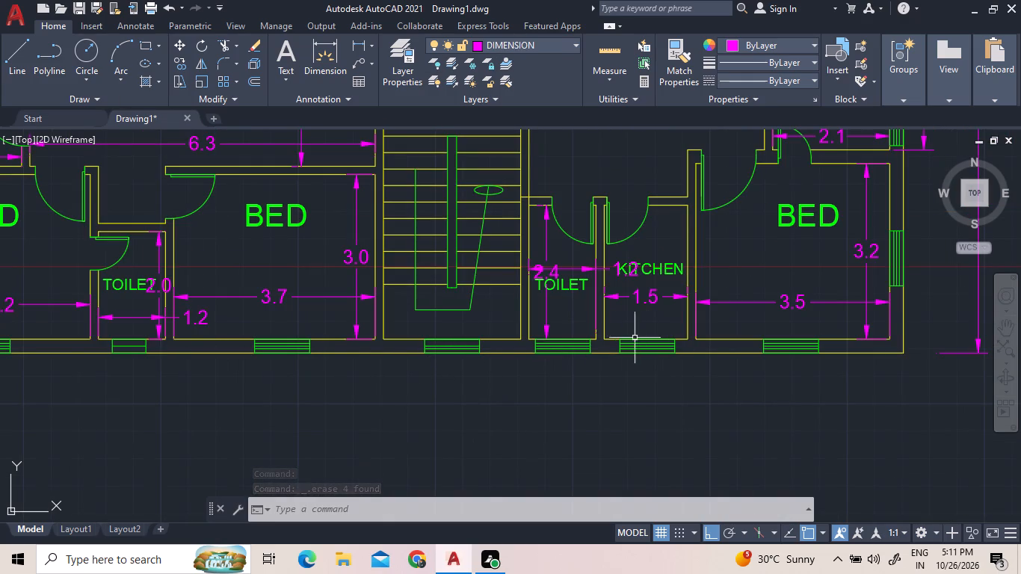
scroll(586, 334, up, 3)
click(546, 393)
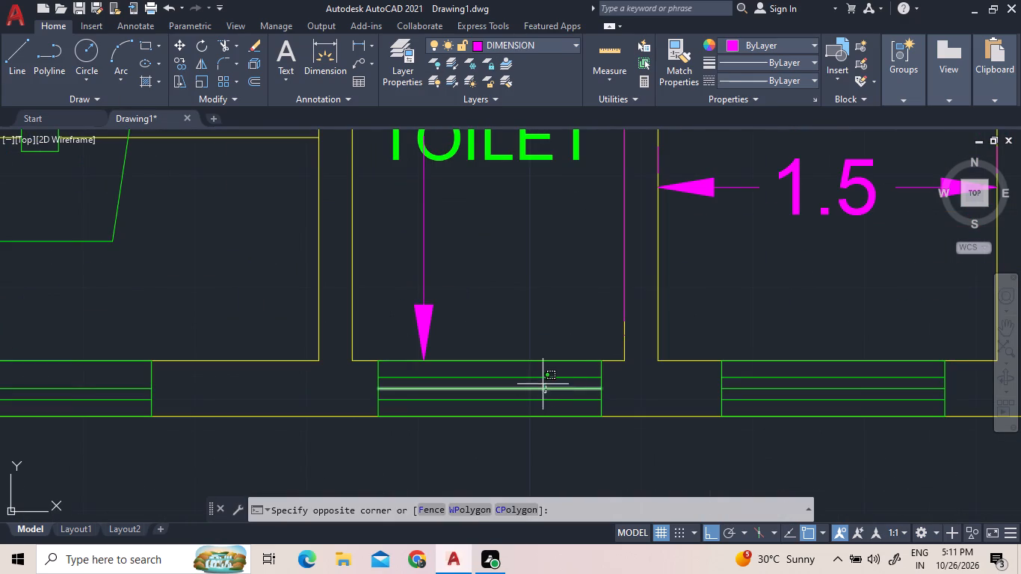
click(534, 378)
click(535, 374)
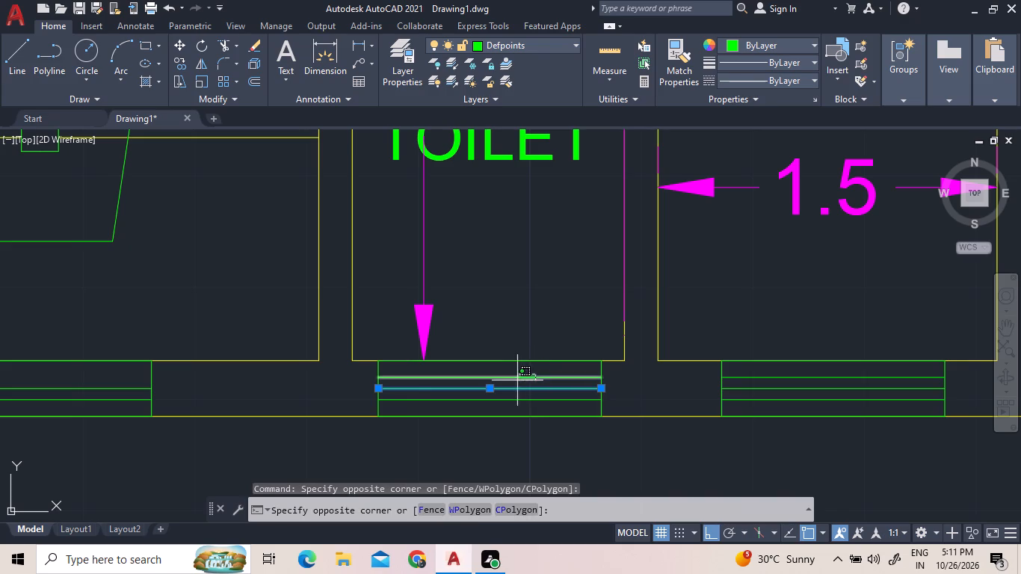
click(517, 380)
key(Delete)
Copy the 1.5 wide kitchen's south-wall window, with Ortho off, into the north wall of the 4.3 wide bedroom.
scroll(622, 446, down, 1)
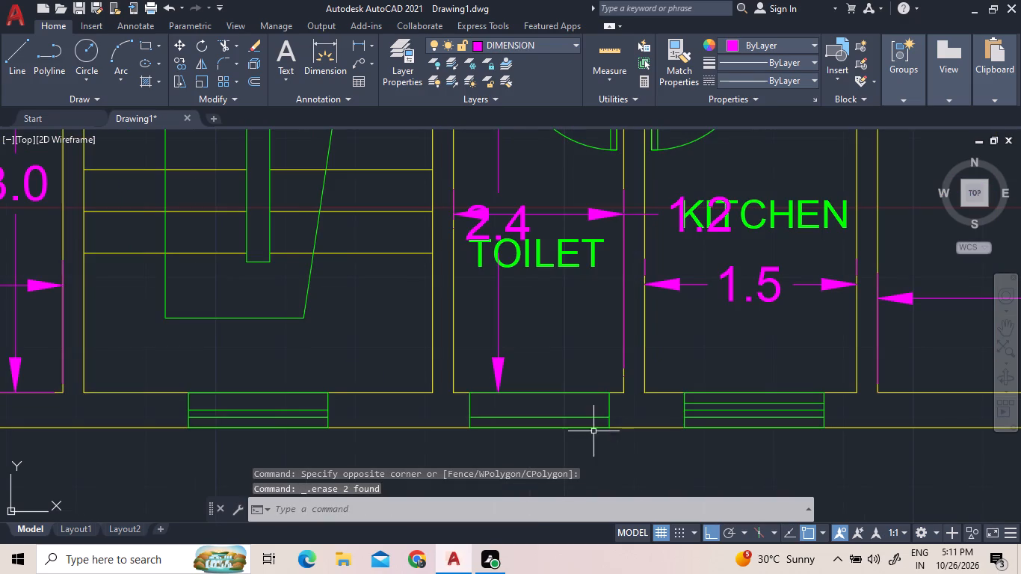
scroll(525, 414, down, 2)
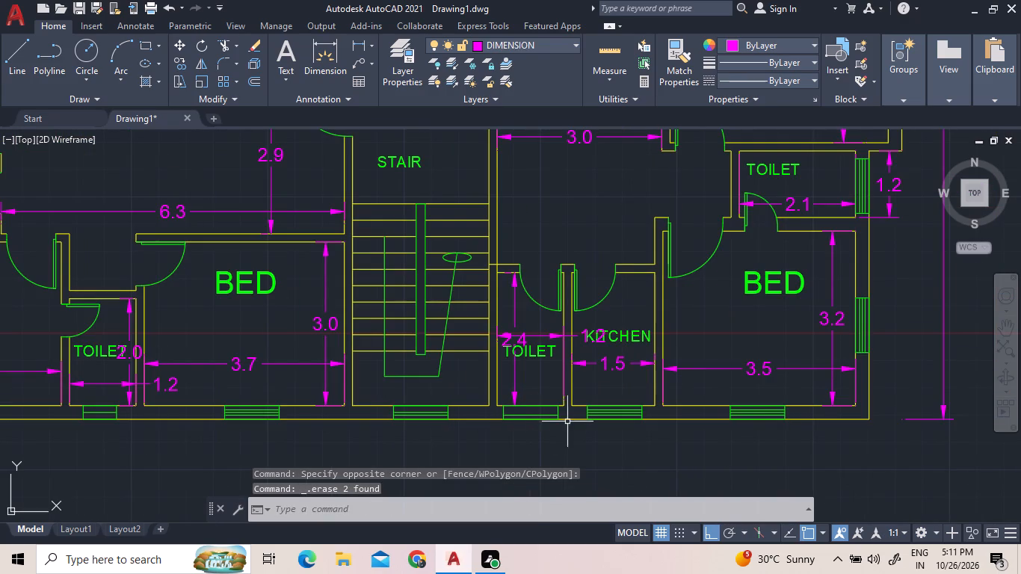
scroll(641, 395, down, 1)
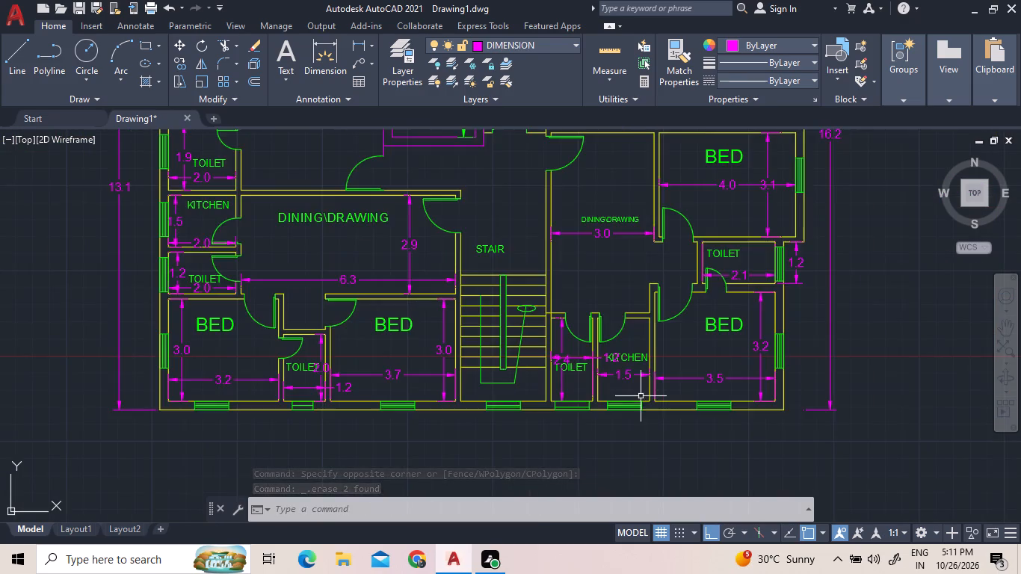
scroll(637, 389, down, 1)
scroll(629, 397, up, 3)
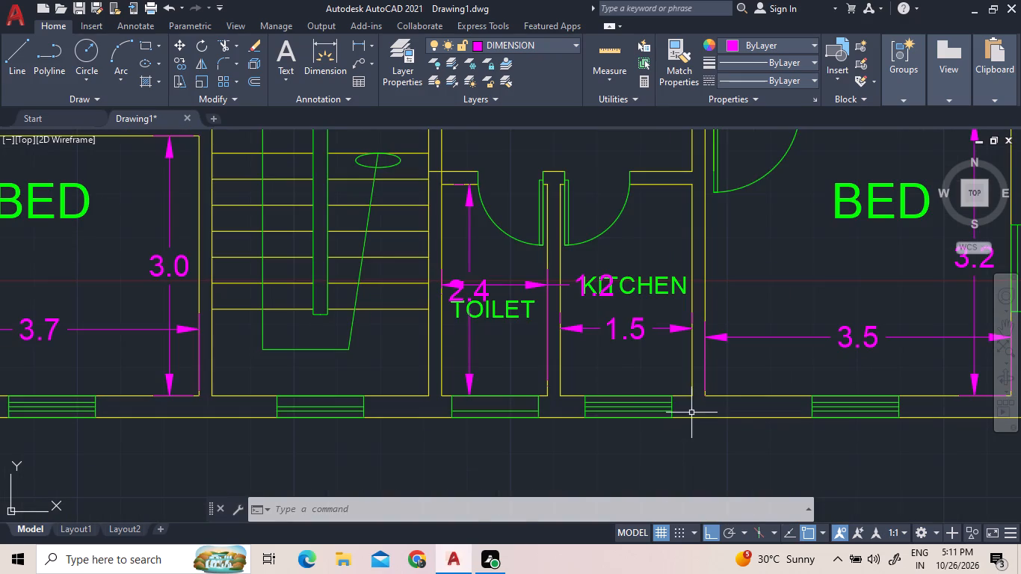
click(691, 413)
click(617, 402)
right_click(631, 354)
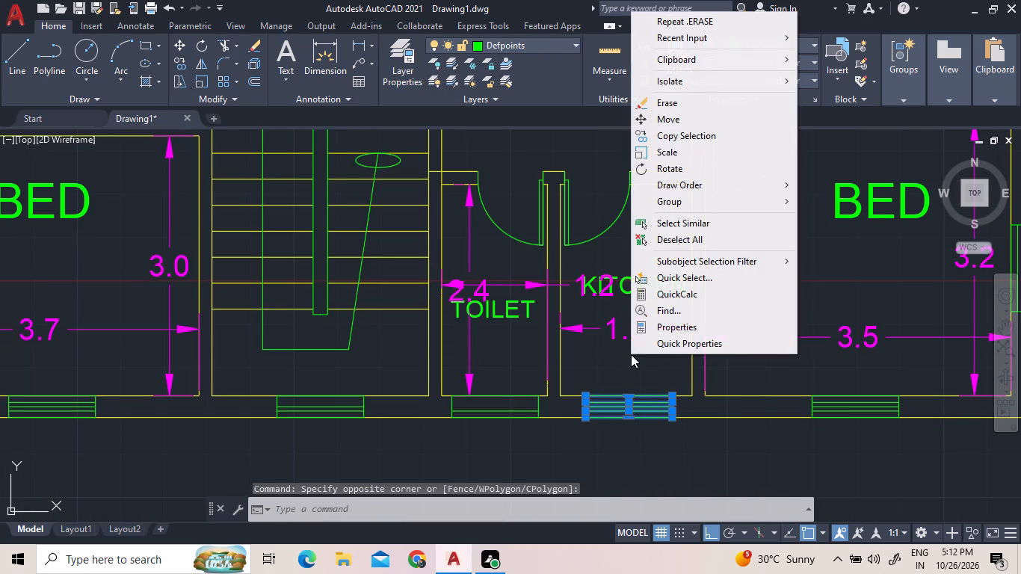
click(697, 131)
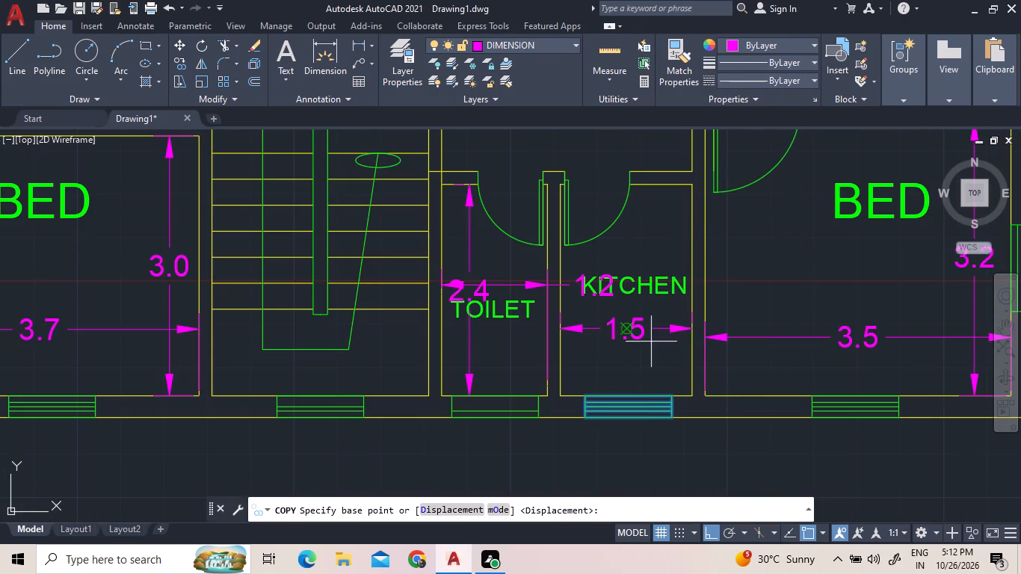
click(632, 405)
scroll(647, 401, down, 4)
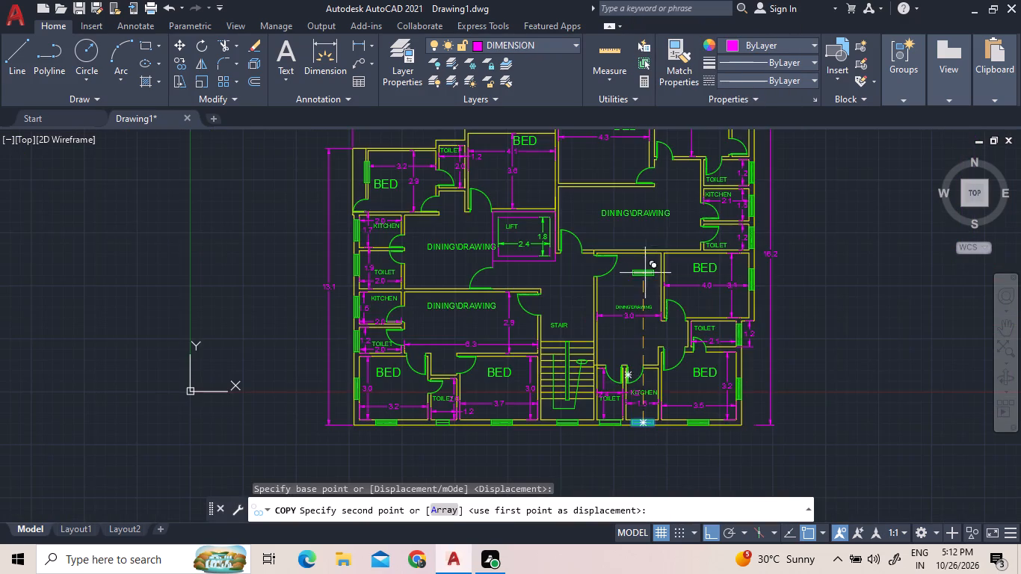
scroll(653, 312, down, 3)
scroll(641, 259, up, 5)
scroll(653, 319, up, 3)
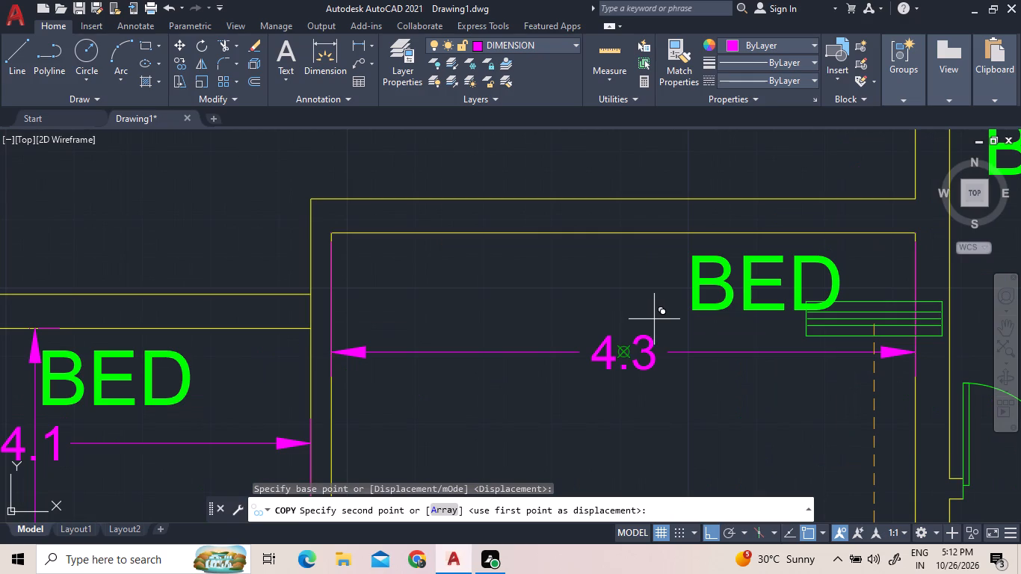
key(F8)
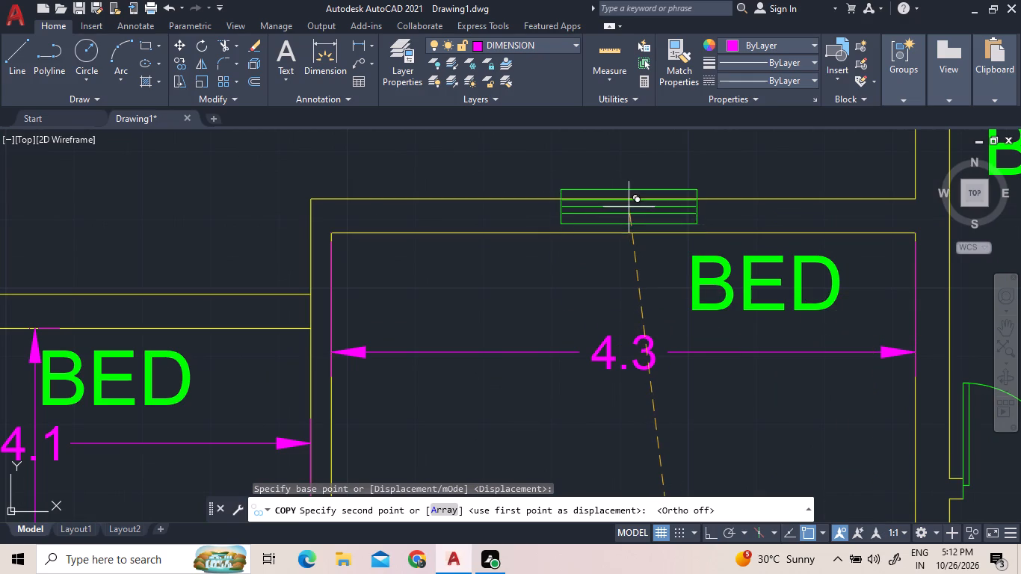
scroll(623, 220, up, 2)
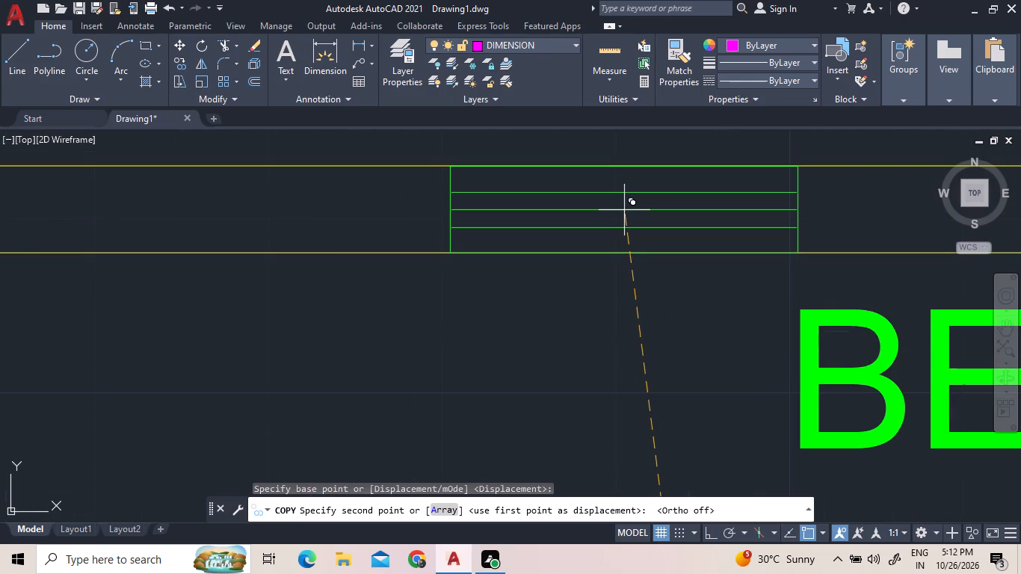
click(624, 209)
Place window copies in the north walls of the 3.5 by 3.2 bedroom and the 4.1 by 3.6 bedroom.
scroll(606, 295, down, 4)
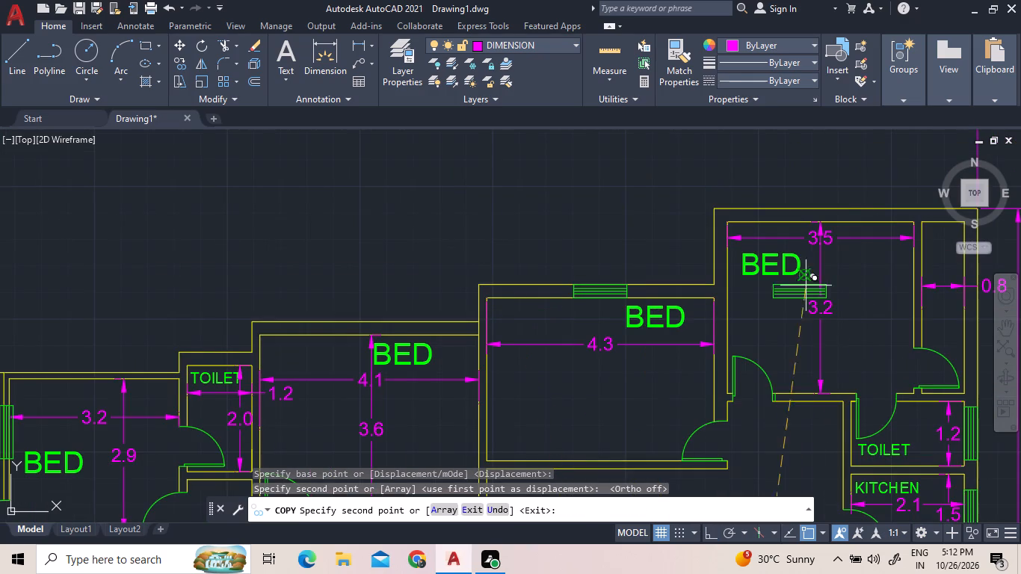
scroll(832, 215, up, 4)
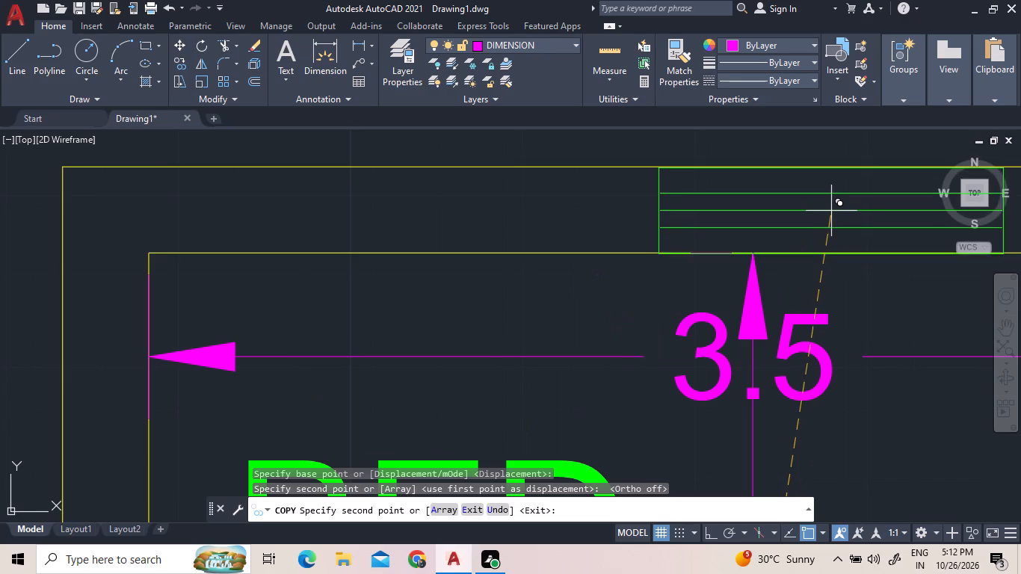
click(819, 211)
scroll(663, 345, down, 4)
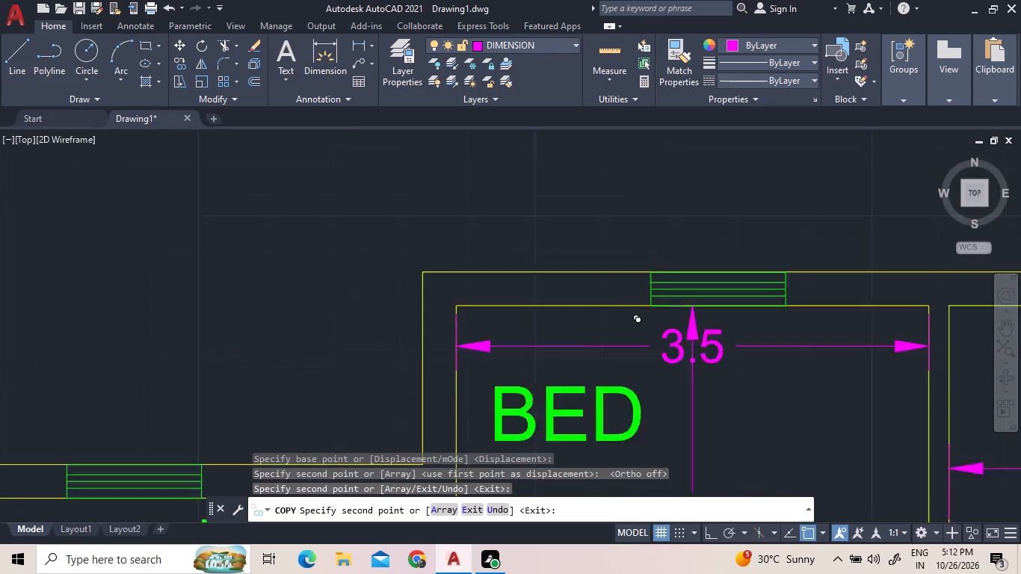
scroll(158, 427, up, 4)
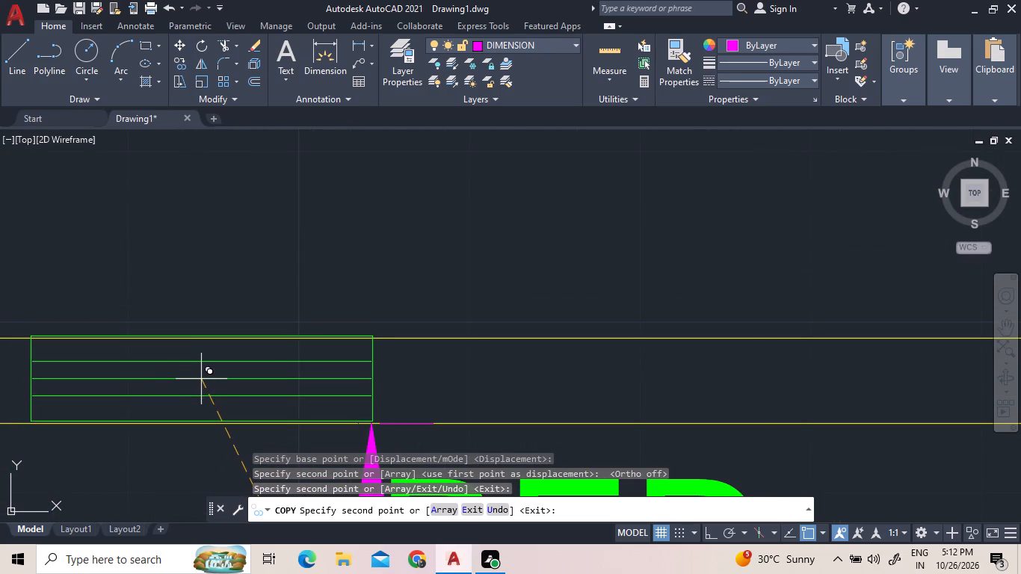
click(197, 381)
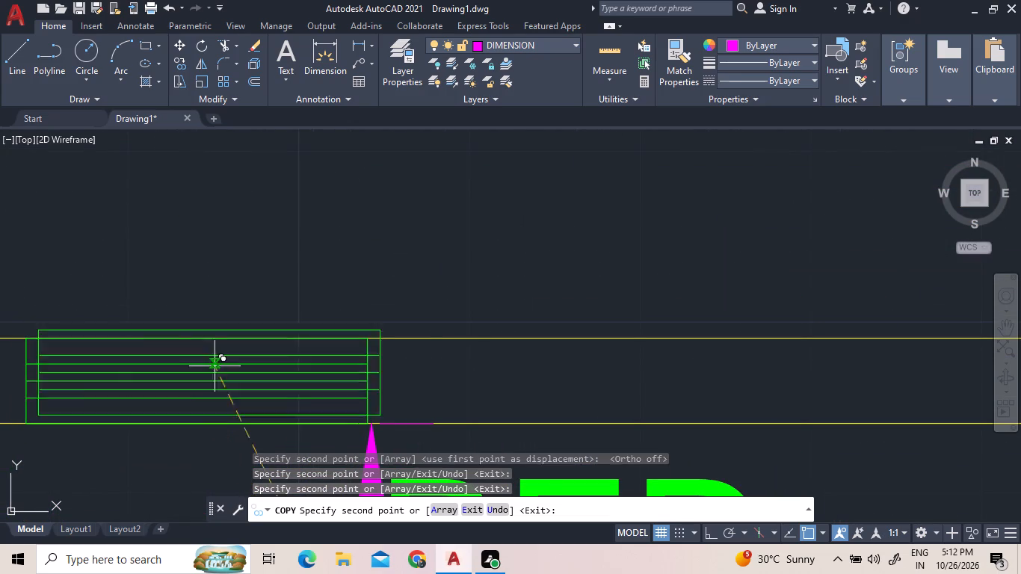
Place a window copy in the north wall of the 1.2 by 2.0 toilet beside the 4.1 wide bedroom and end the copying.
scroll(303, 280, down, 5)
scroll(191, 320, up, 4)
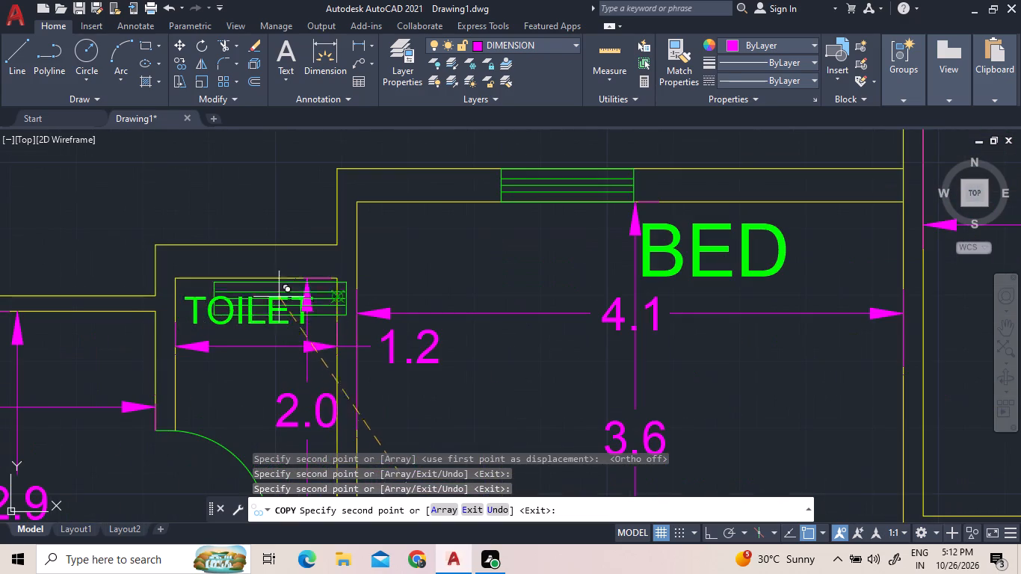
scroll(240, 271, up, 4)
scroll(294, 243, down, 3)
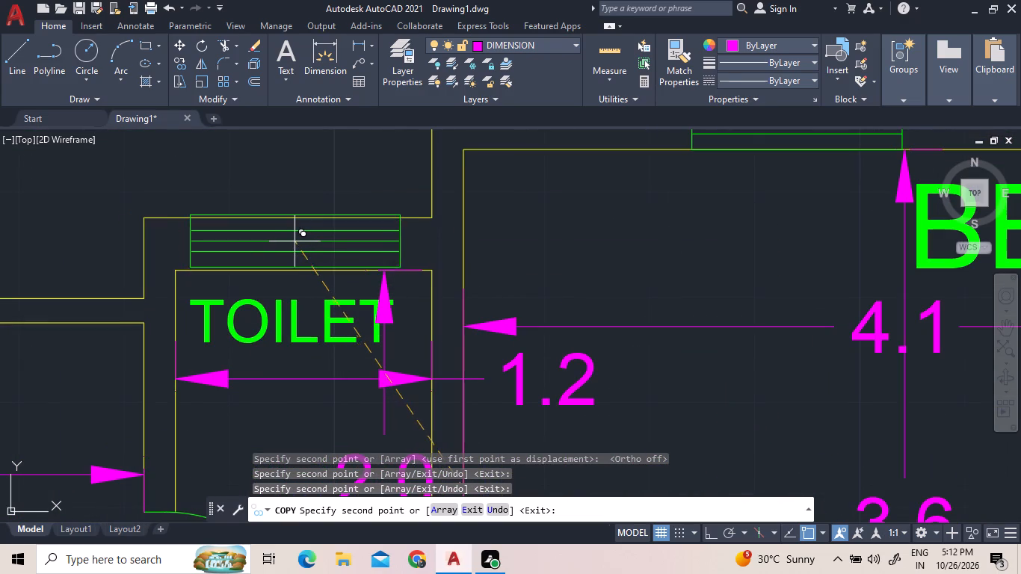
click(292, 244)
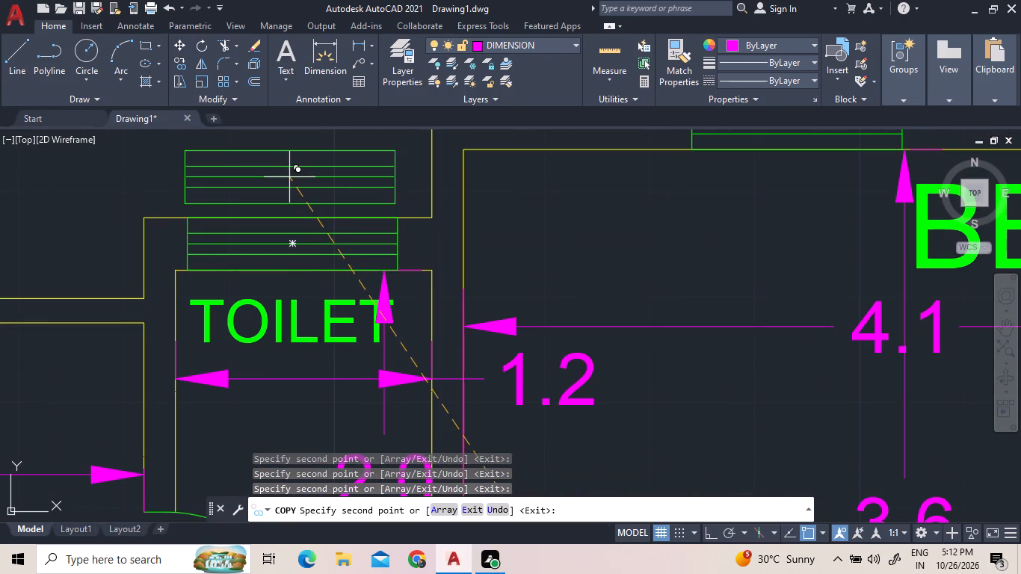
key(Escape)
Erase the middle and northern inner lines of the window in that toilet's north wall.
click(289, 244)
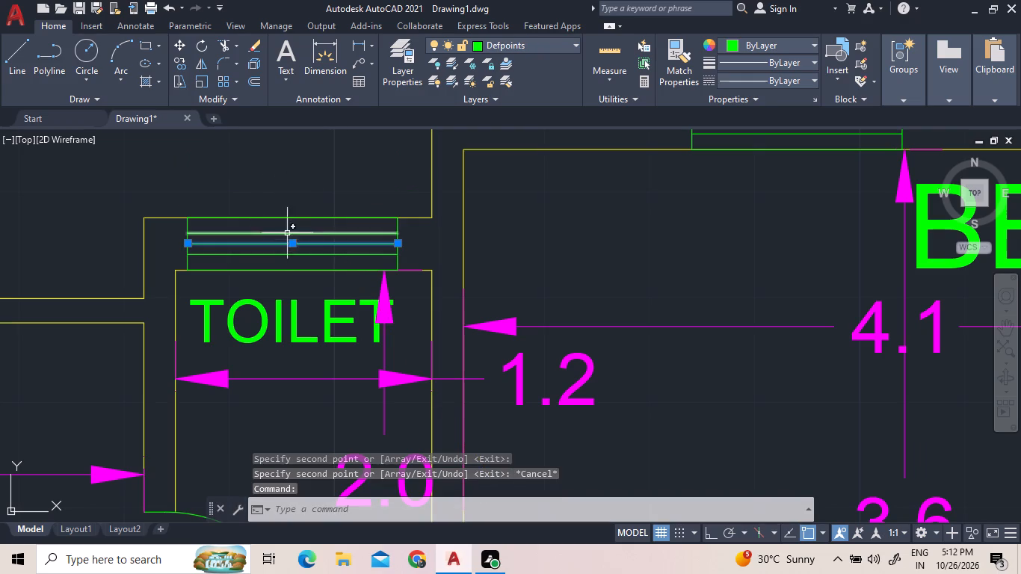
click(287, 233)
key(Delete)
Erase the two outer of the three inner lines of the window in the 1.9 by 2.0 toilet's west wall.
scroll(363, 311, down, 2)
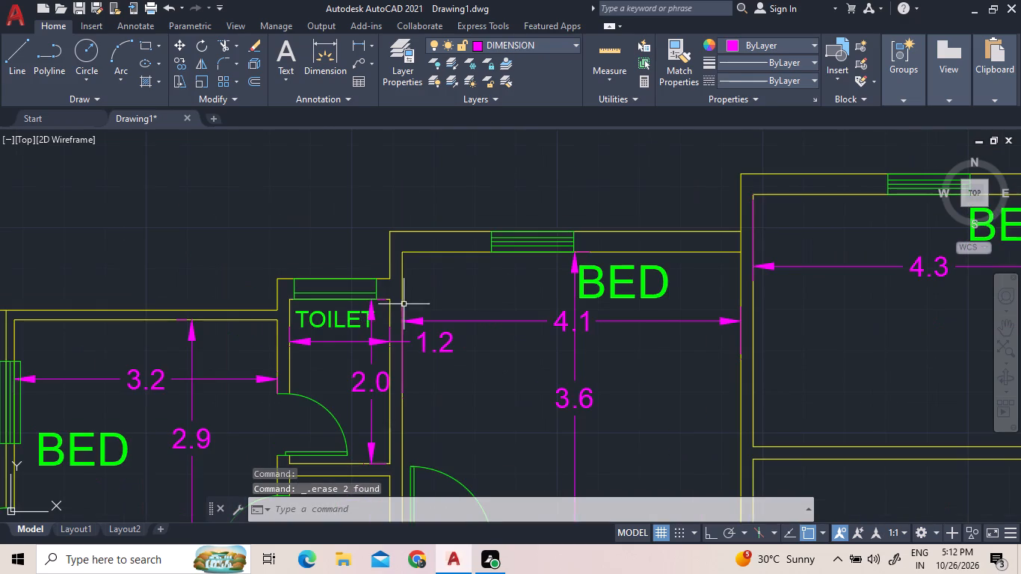
scroll(546, 251, down, 3)
scroll(380, 365, up, 3)
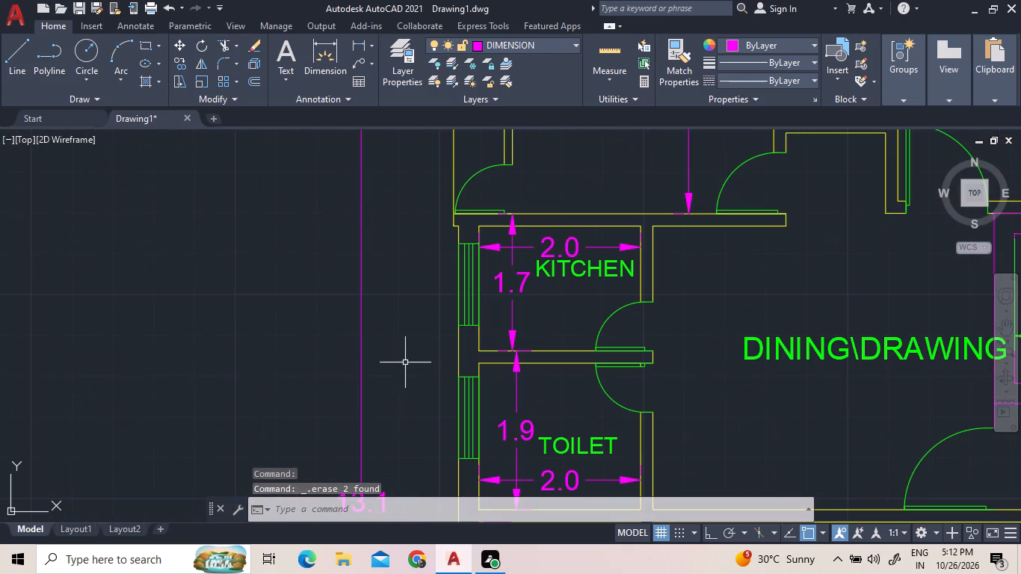
scroll(460, 445, up, 3)
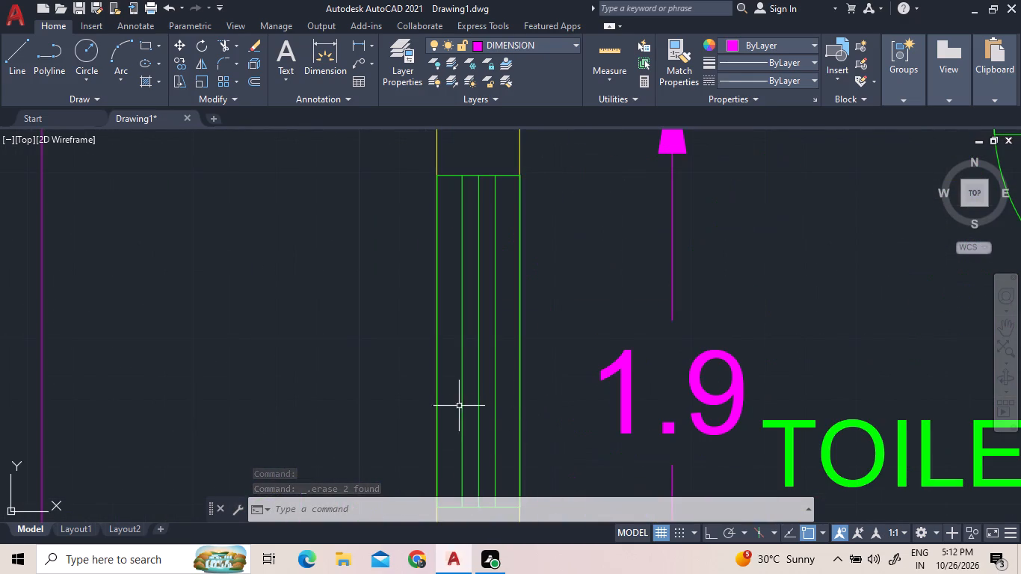
click(459, 397)
click(469, 396)
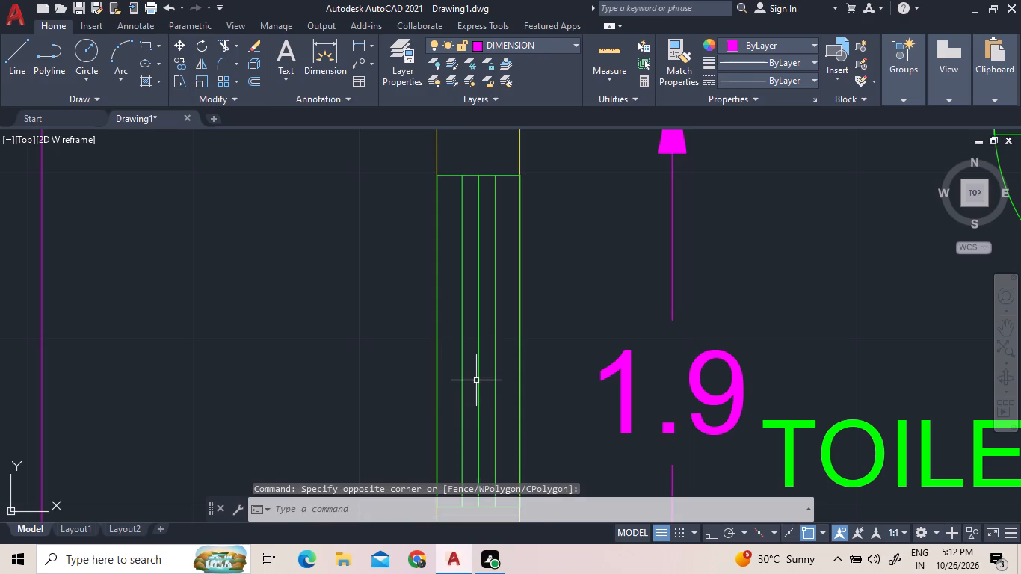
click(478, 380)
key(Escape)
click(453, 361)
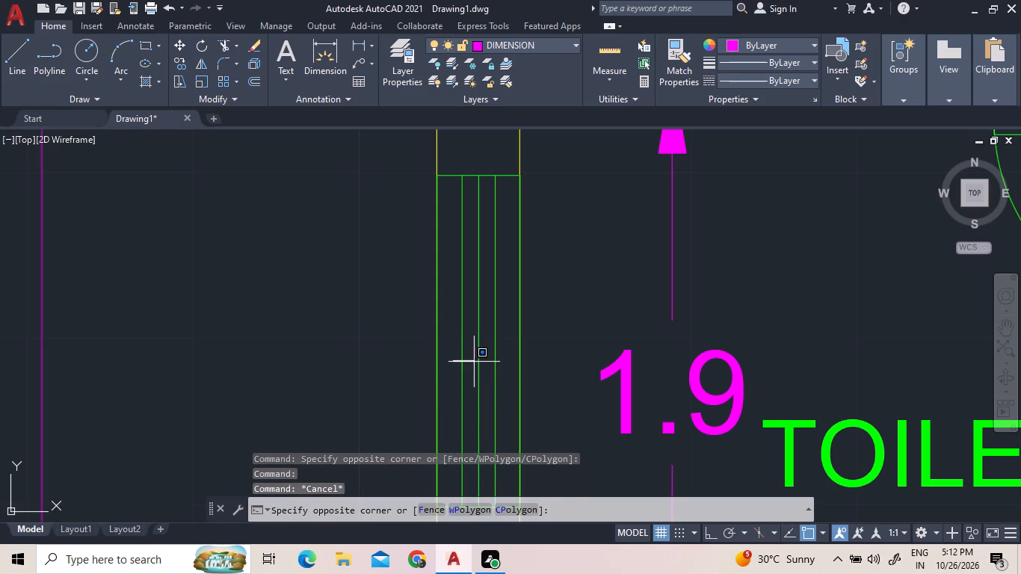
double_click(474, 362)
click(459, 347)
click(462, 348)
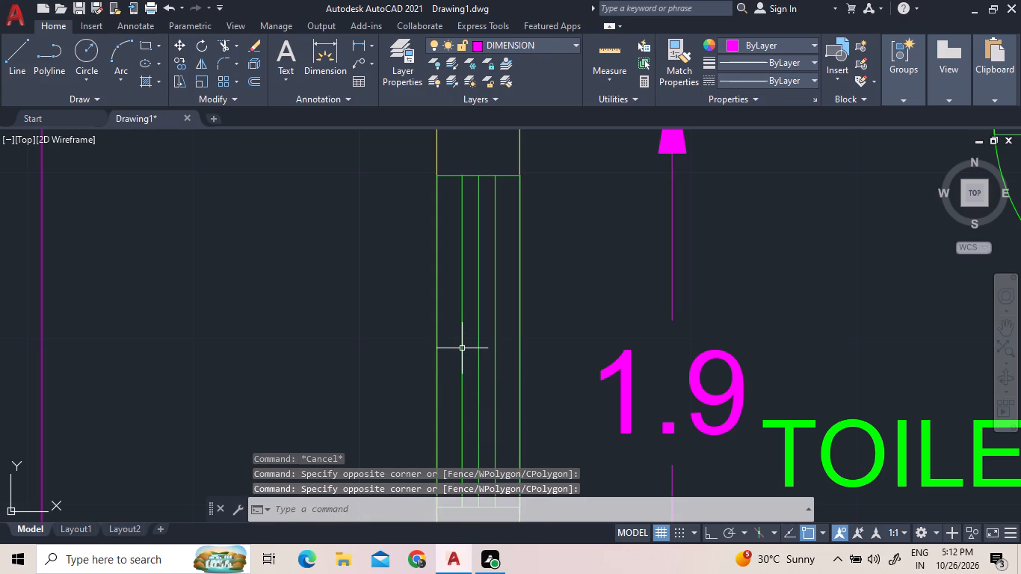
click(462, 348)
click(462, 345)
click(496, 321)
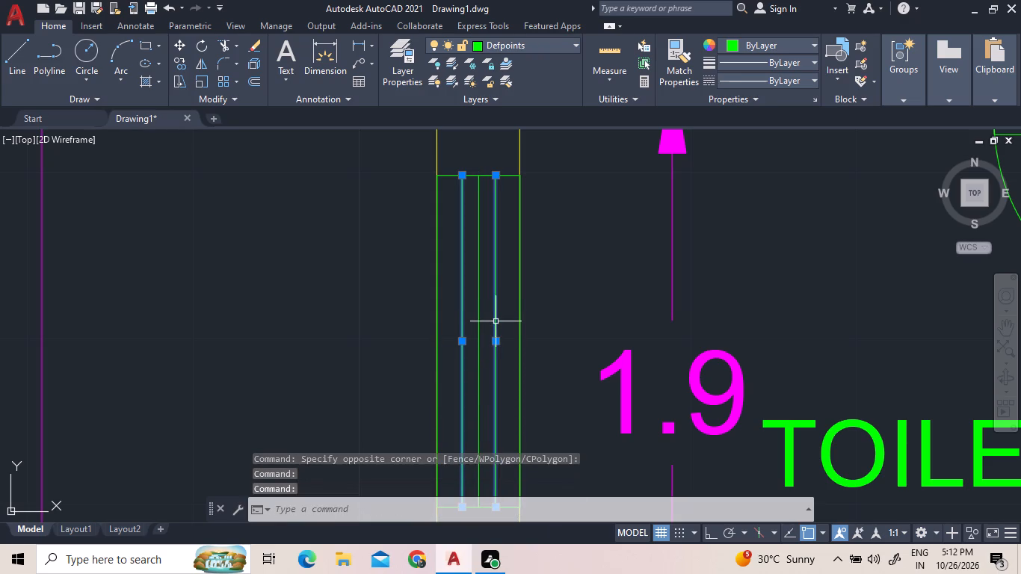
key(Delete)
Erase the two outer of the three inner lines of the window in the west-side 1.2 by 2.0 toilet.
scroll(524, 317, down, 4)
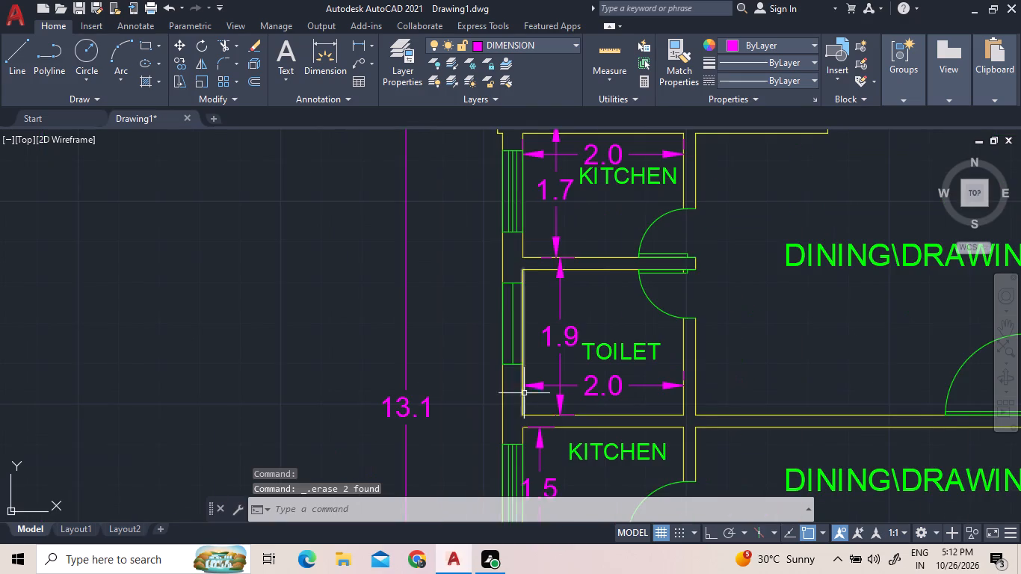
scroll(549, 363, down, 3)
scroll(540, 461, up, 4)
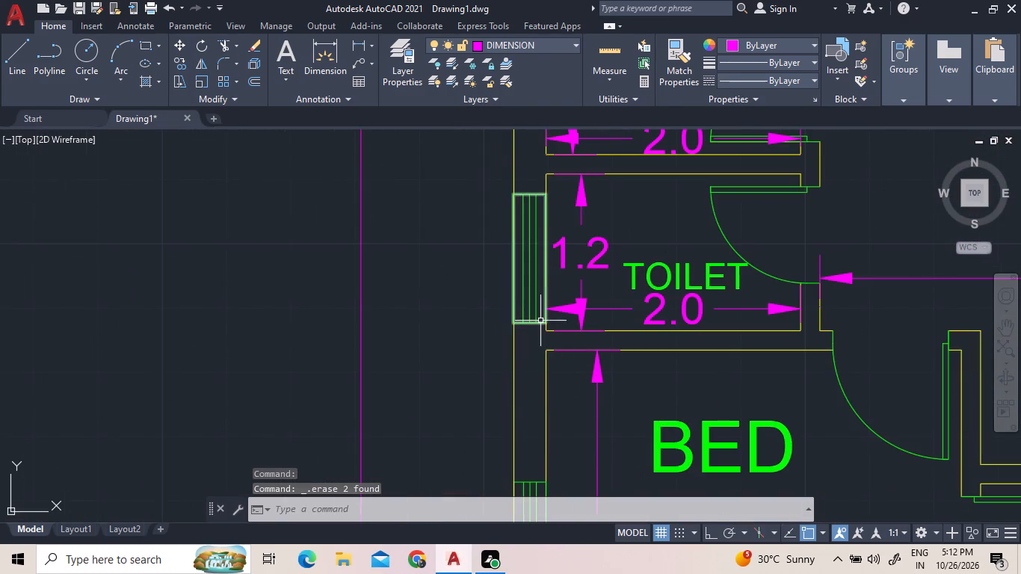
scroll(539, 261, up, 3)
click(527, 264)
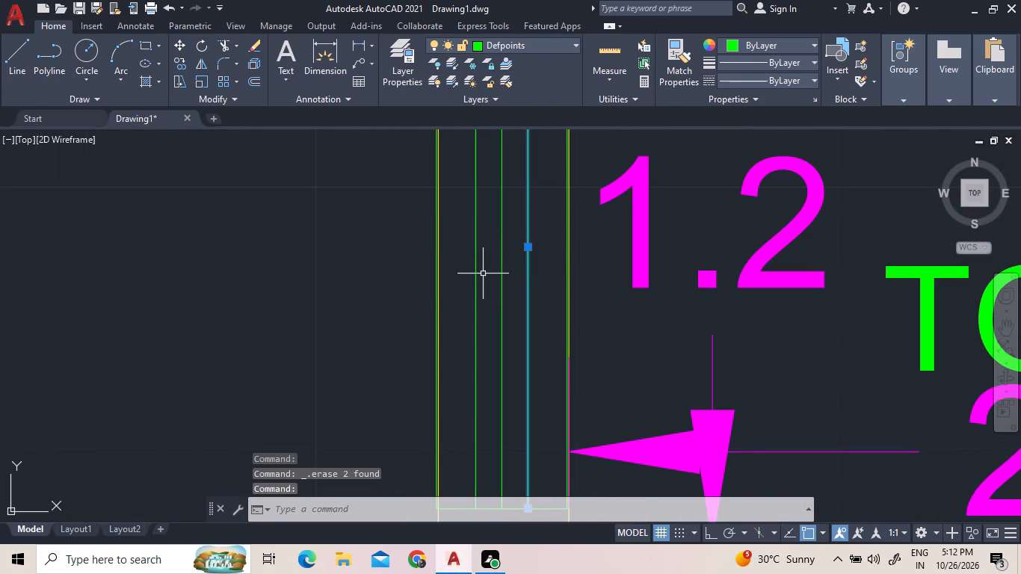
click(476, 274)
key(Delete)
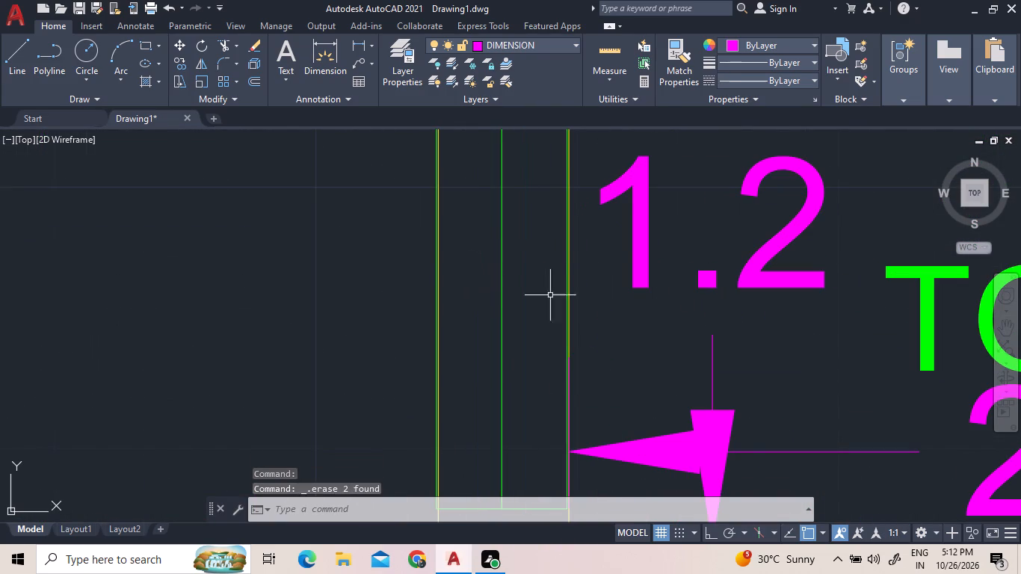
Erase the two outer inner lines of the east-wall window in the 2.1 by 1.2 toilet between the two southeastern bedrooms.
scroll(584, 286, down, 7)
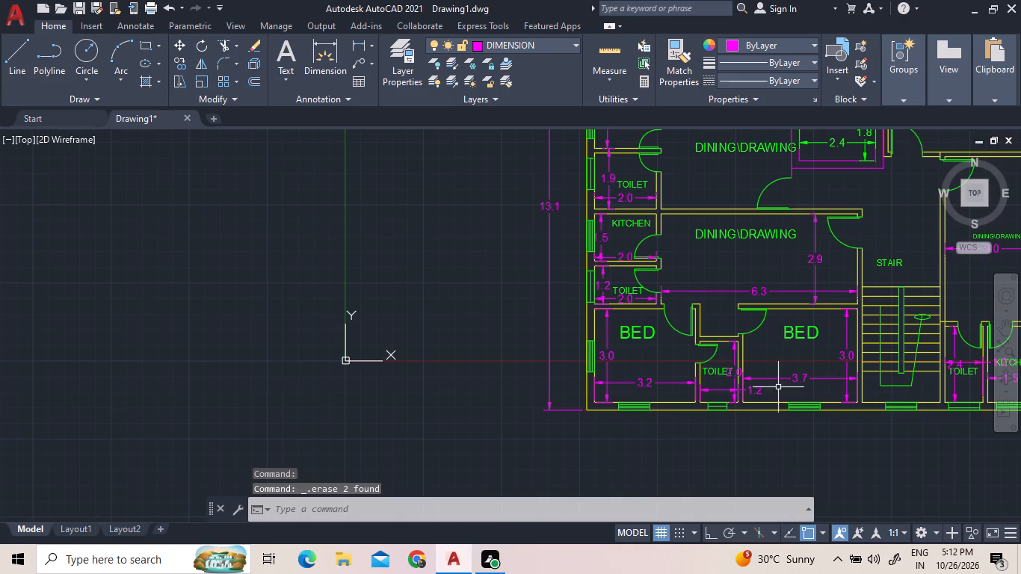
middle_drag(783, 407, 296, 450)
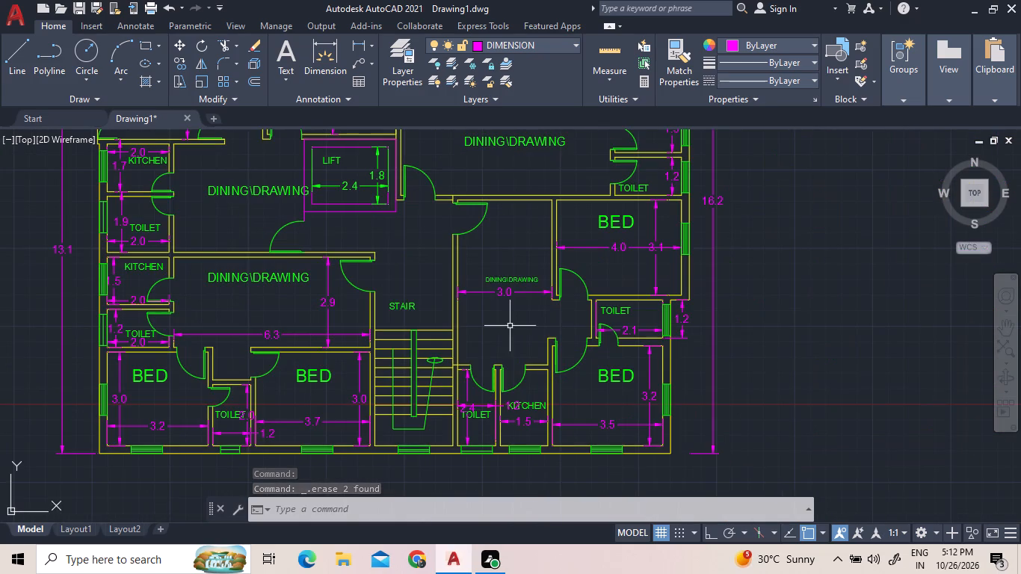
scroll(656, 305, up, 3)
click(675, 323)
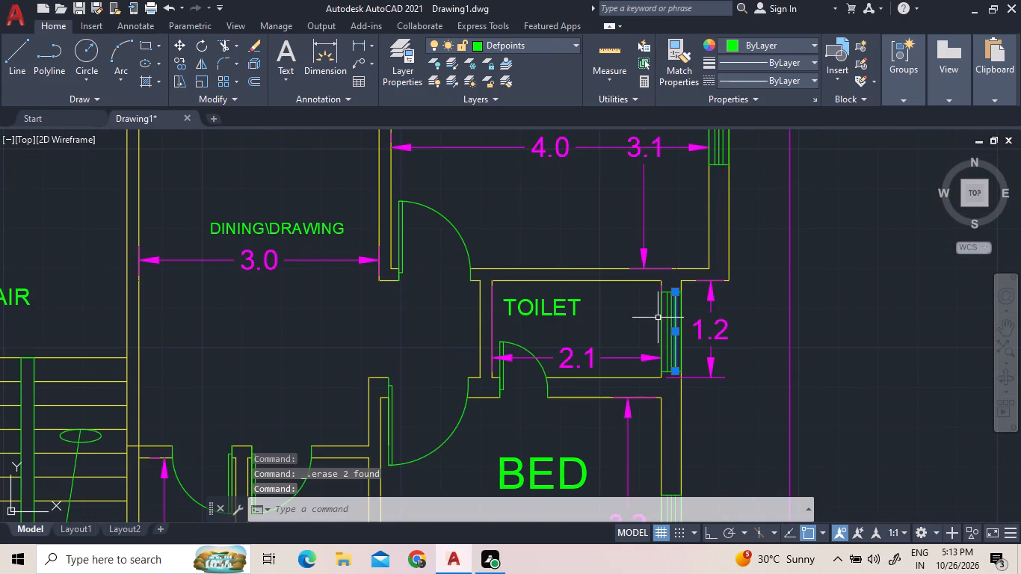
click(667, 314)
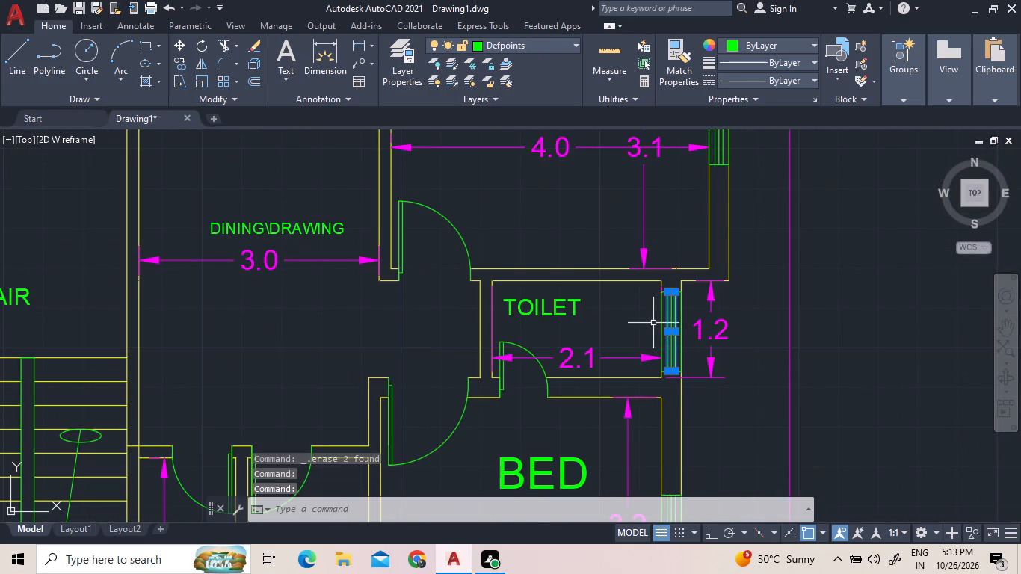
key(Delete)
Erase the two outer inner lines of the east-wall window in the toilet just south of the 2.1 by 1.5 kitchen.
scroll(759, 428, down, 2)
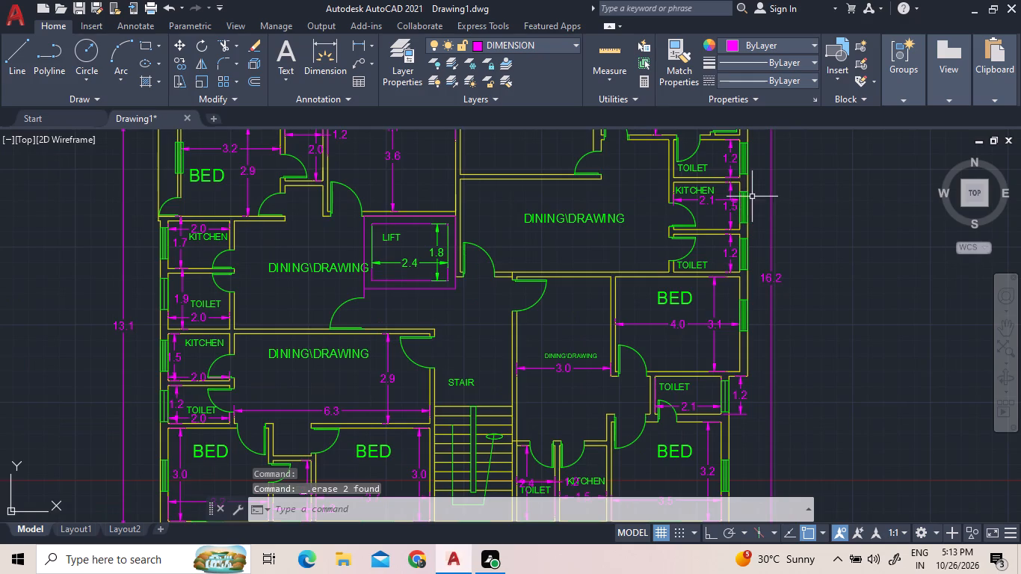
scroll(740, 189, up, 2)
scroll(734, 372, up, 3)
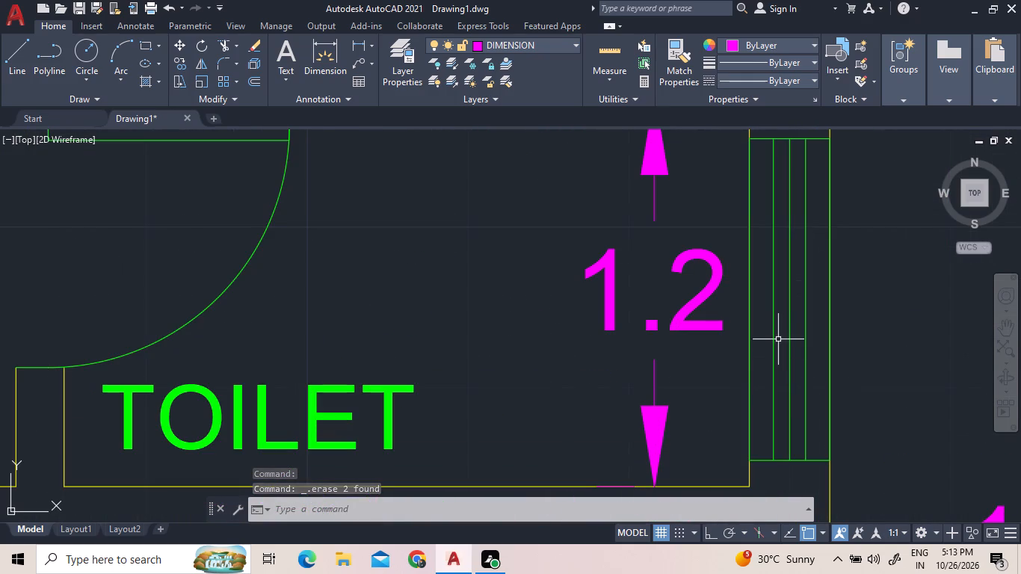
click(774, 339)
click(805, 335)
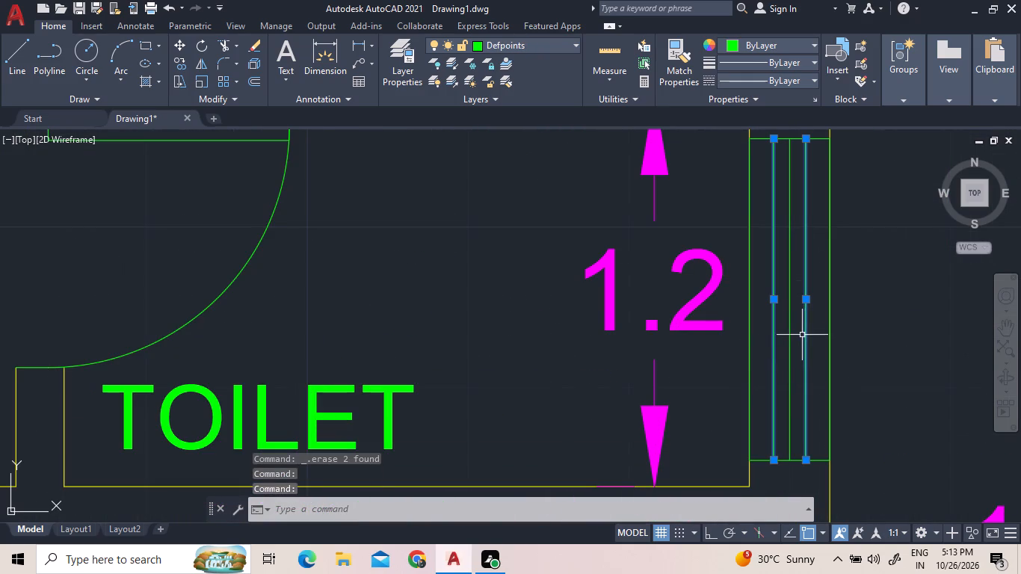
key(Delete)
Erase the two outer inner lines of the east-wall window in the toilet just north of the 2.1 by 1.5 kitchen.
scroll(869, 465, down, 3)
scroll(877, 319, down, 2)
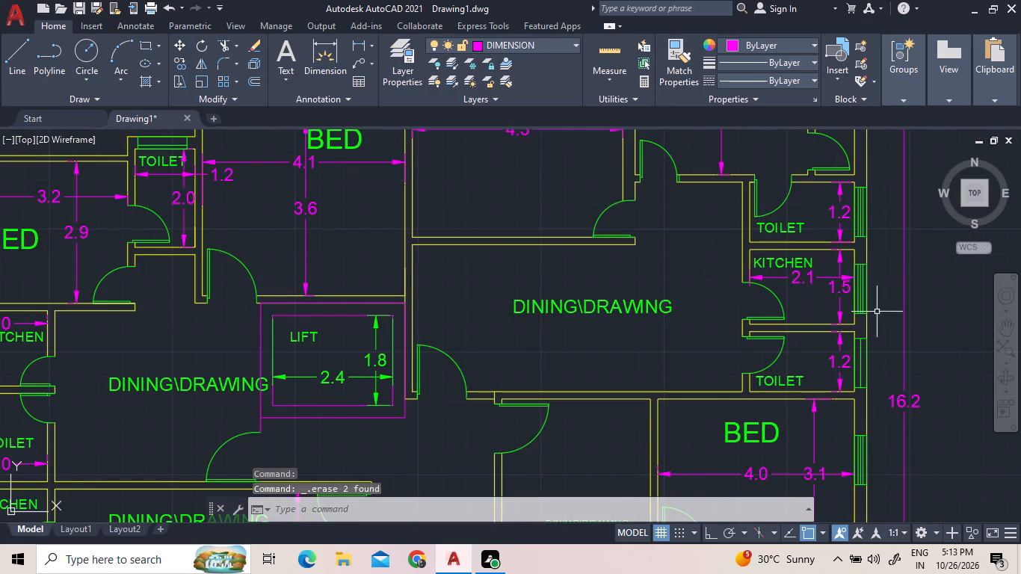
scroll(870, 189, up, 5)
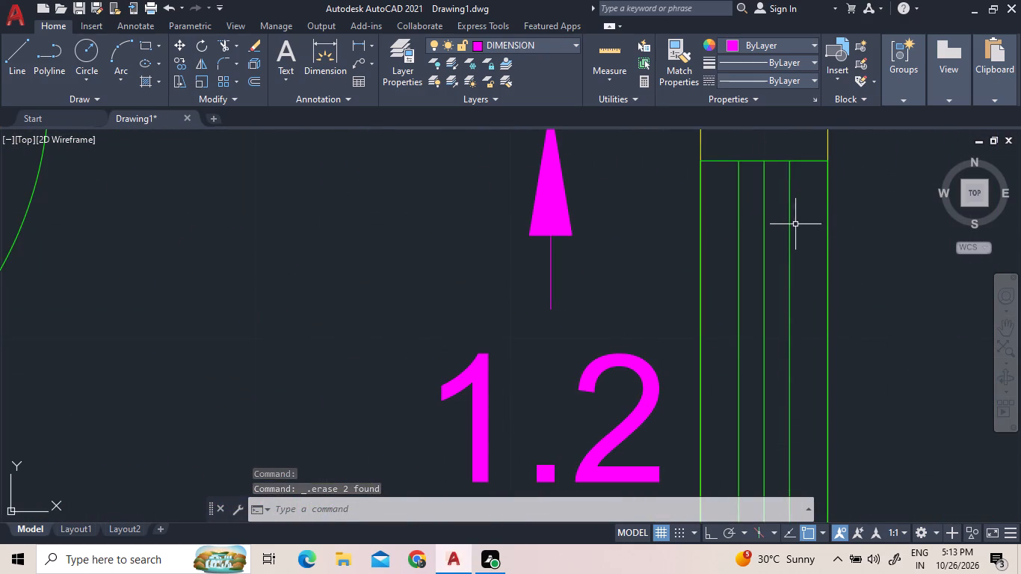
click(790, 226)
click(738, 220)
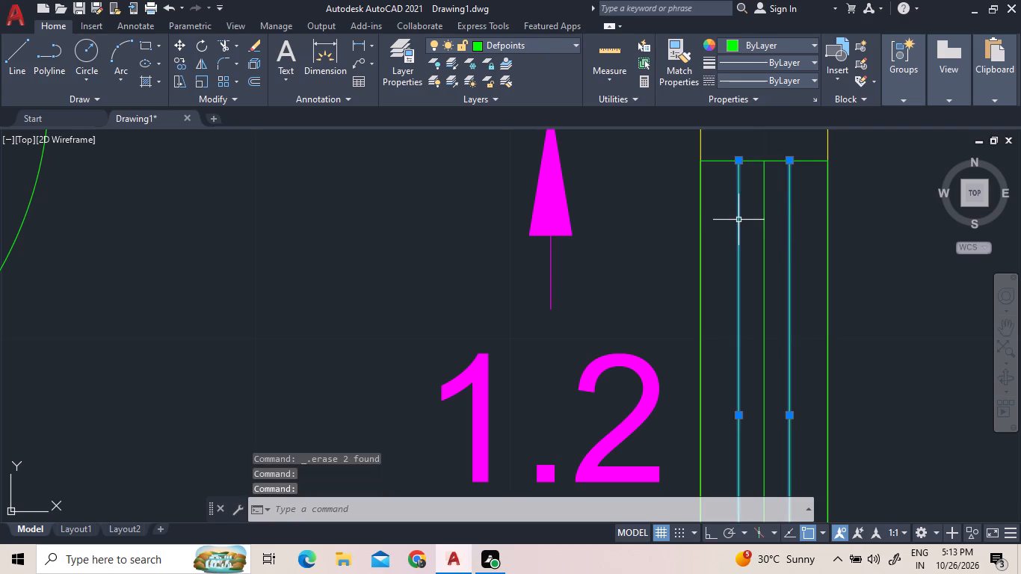
key(Delete)
Move the DINING\DRAWING label beside the lift to the northwest so it clears the lift wall.
scroll(940, 328, down, 6)
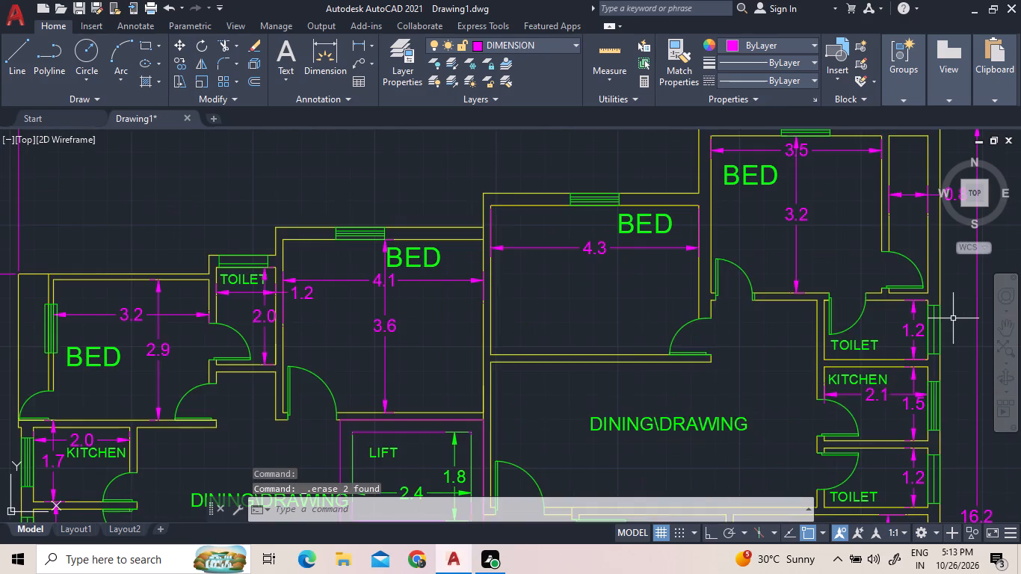
scroll(951, 318, down, 2)
scroll(954, 386, up, 2)
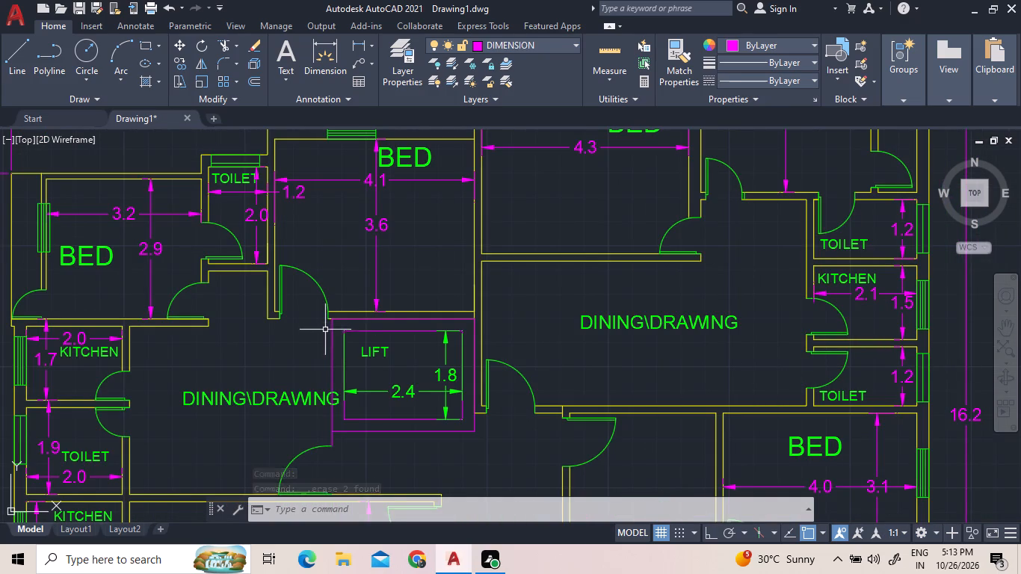
scroll(326, 333, down, 1)
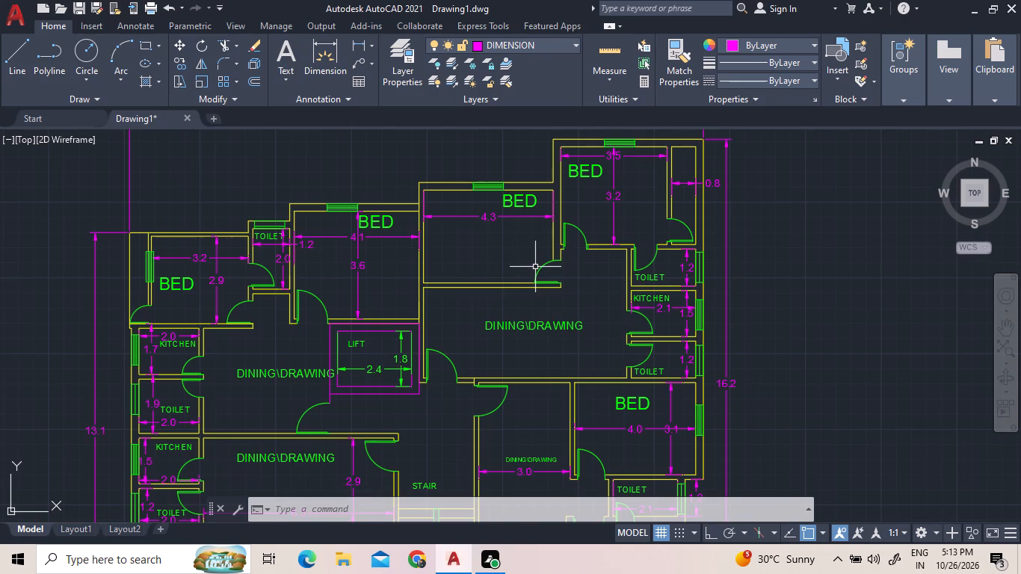
scroll(534, 256, down, 1)
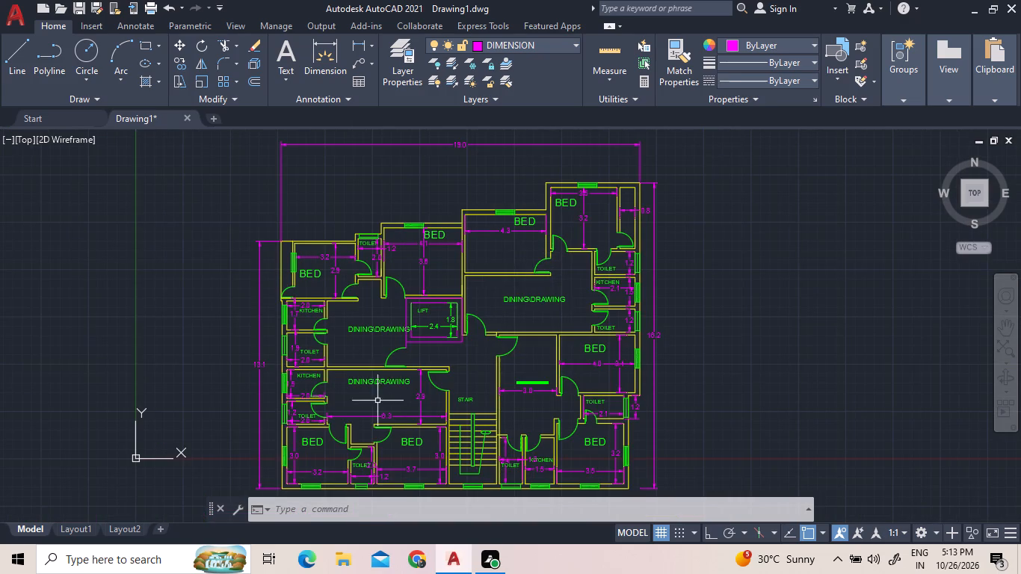
middle_drag(381, 402, 399, 329)
scroll(377, 253, up, 3)
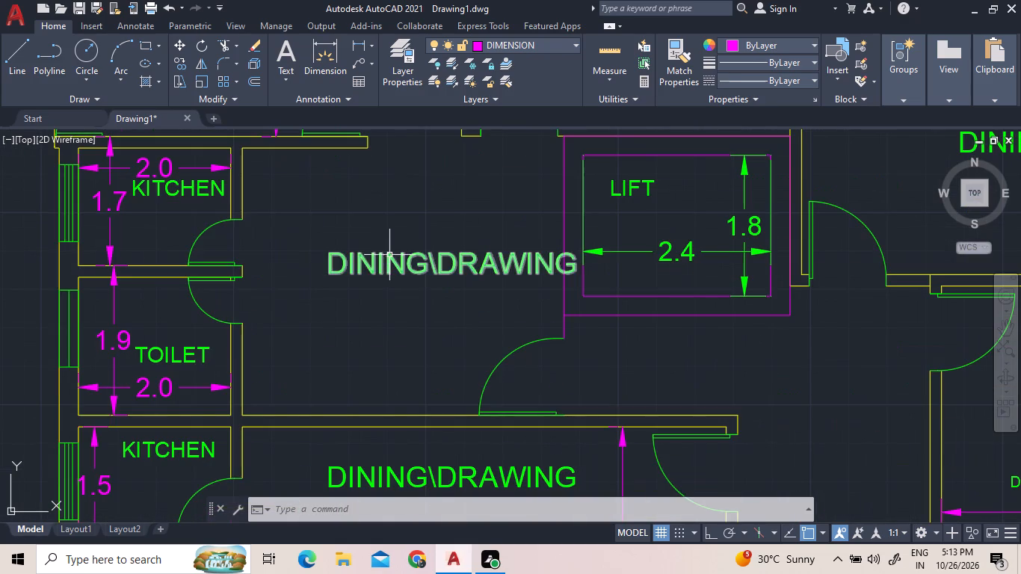
click(389, 255)
right_click(376, 223)
double_click(420, 286)
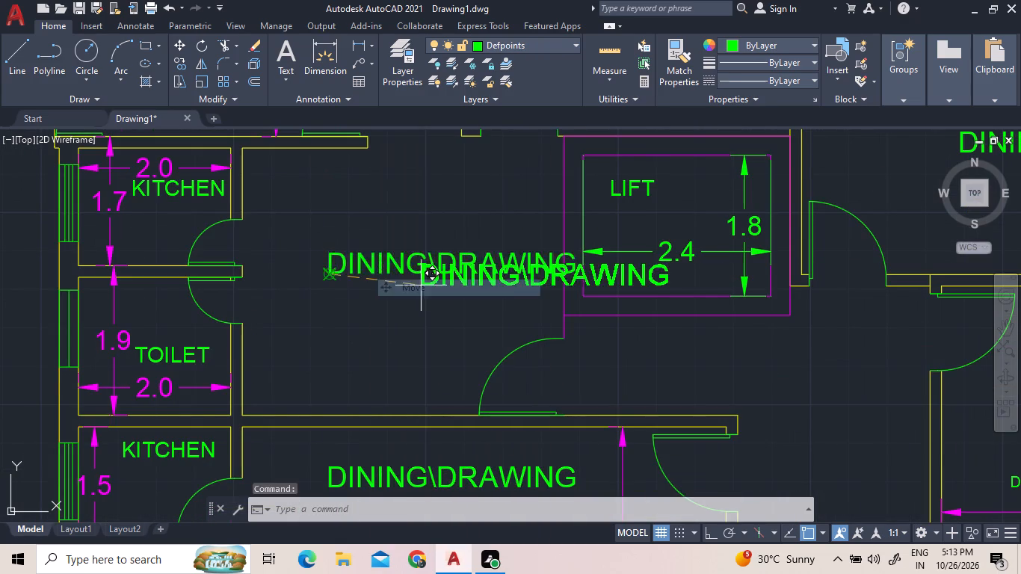
click(276, 244)
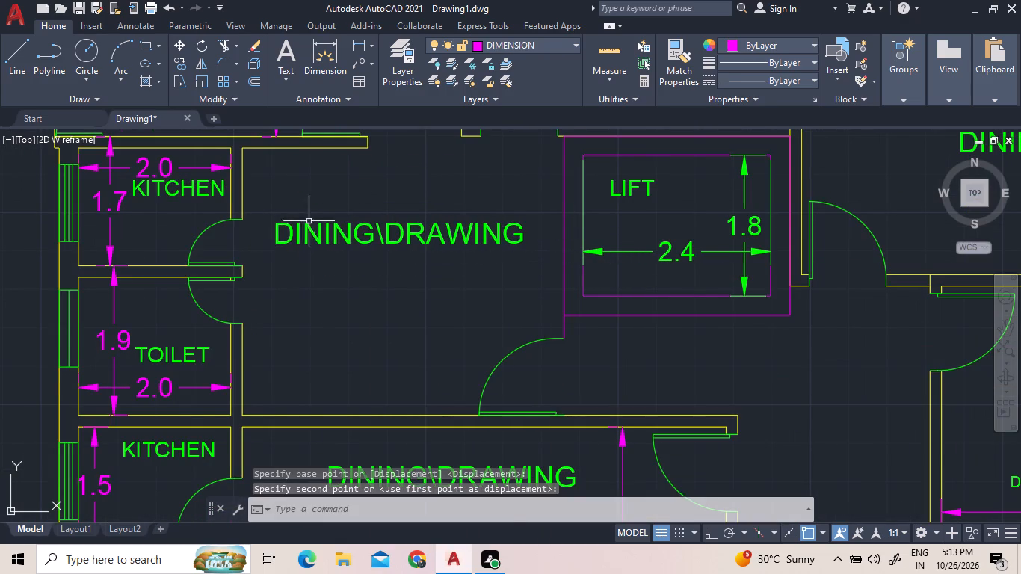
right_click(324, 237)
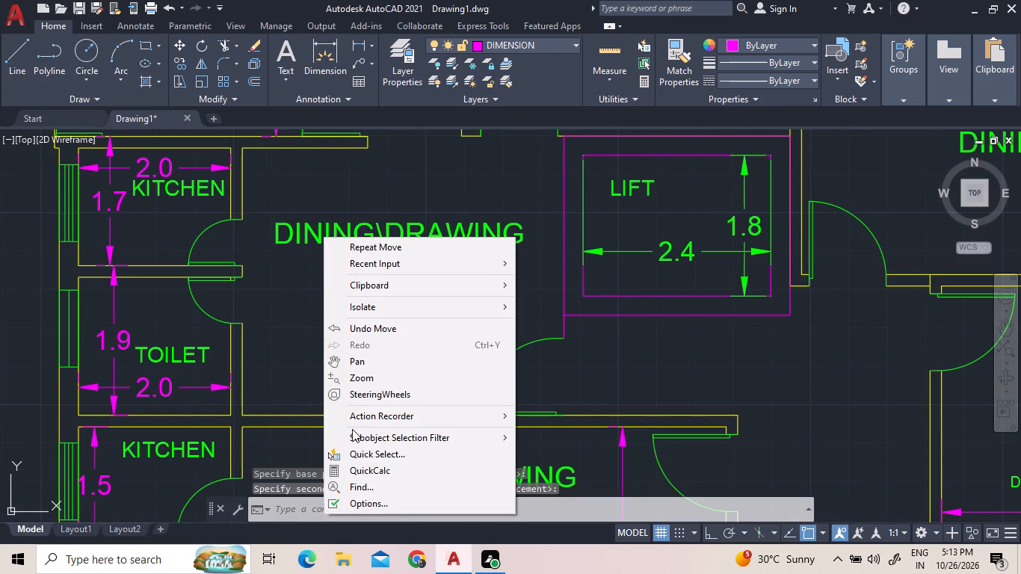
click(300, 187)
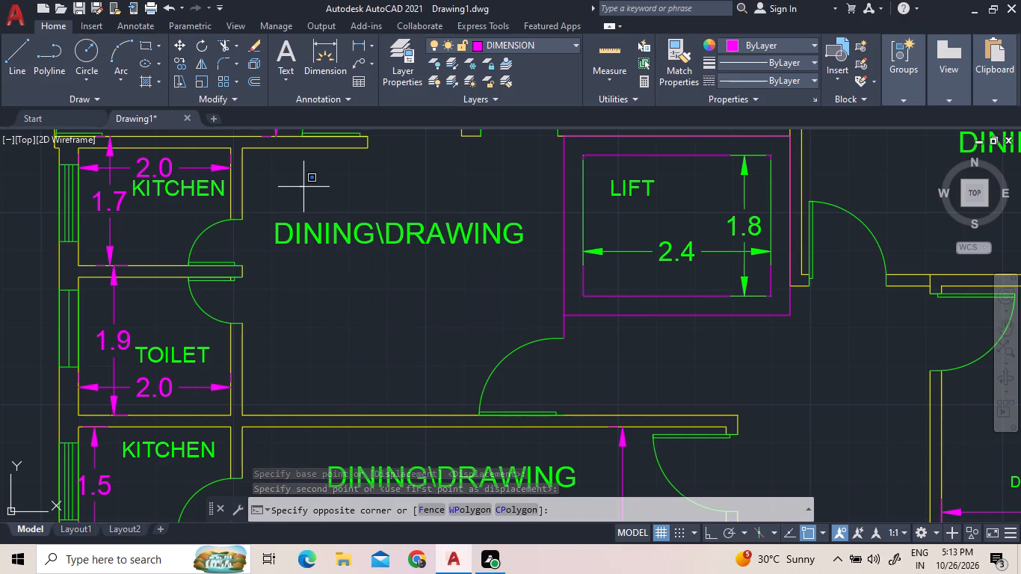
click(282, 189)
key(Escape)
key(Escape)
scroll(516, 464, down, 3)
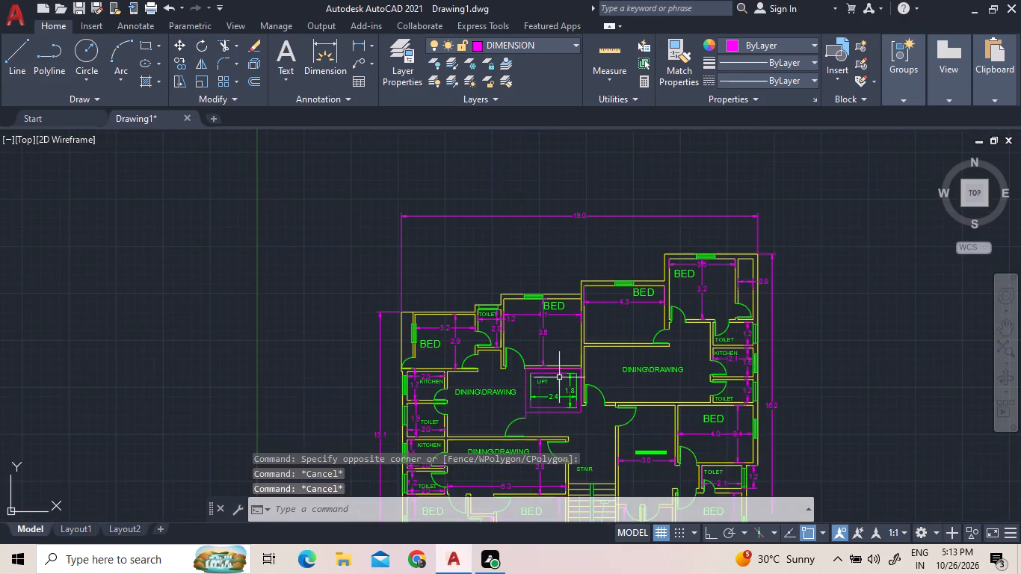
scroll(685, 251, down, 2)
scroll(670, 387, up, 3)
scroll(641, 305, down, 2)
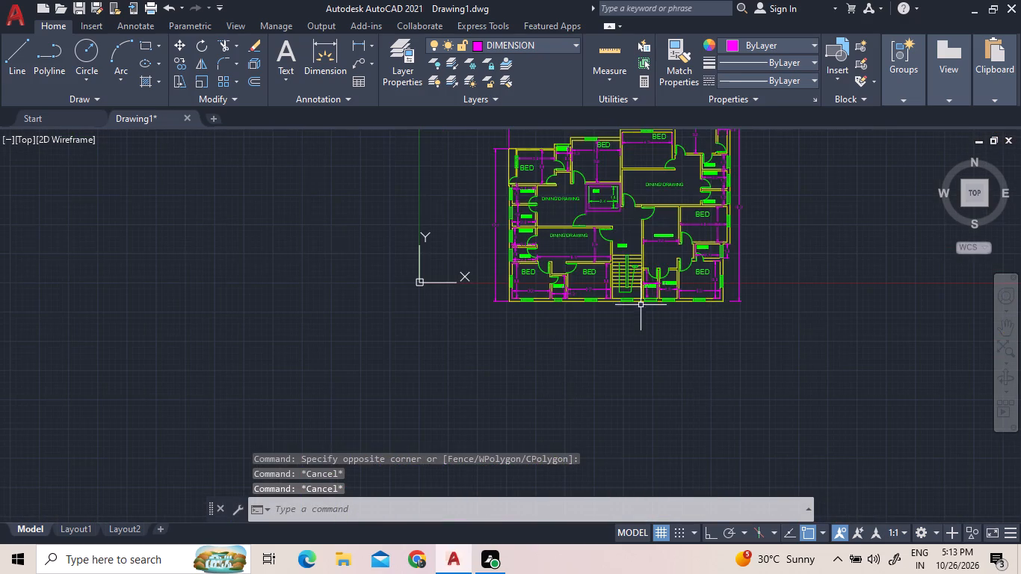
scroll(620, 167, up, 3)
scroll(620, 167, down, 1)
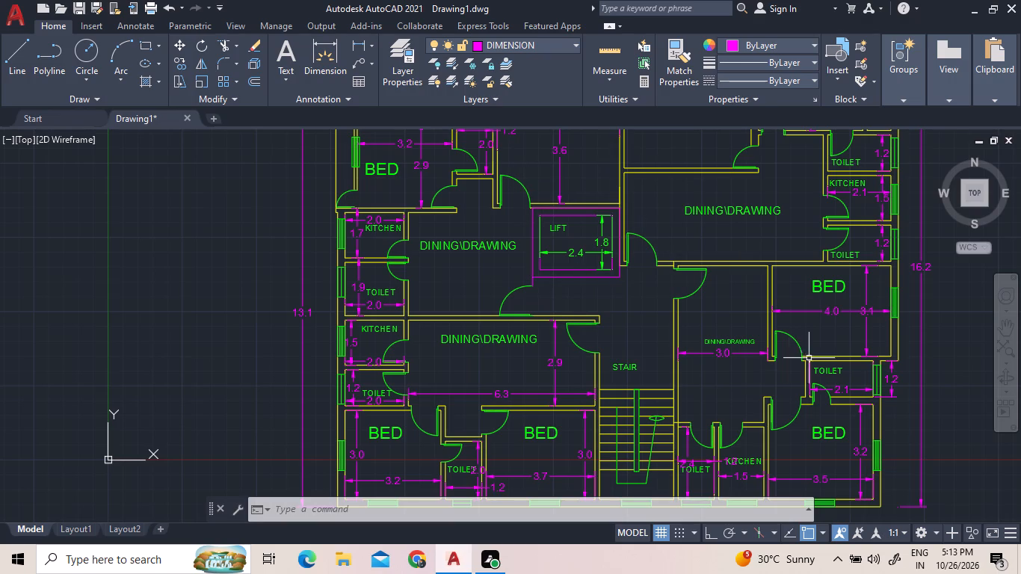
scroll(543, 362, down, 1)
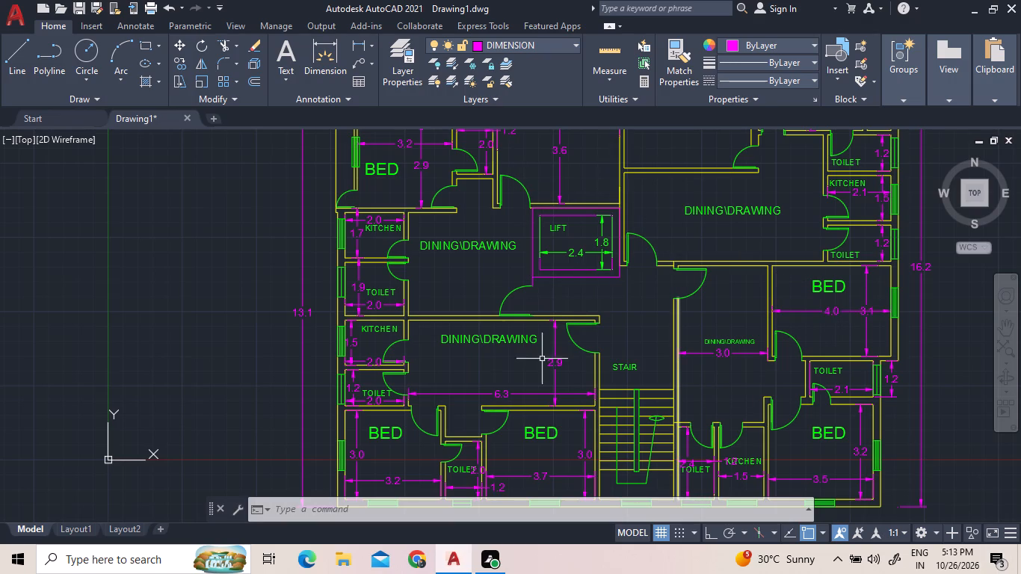
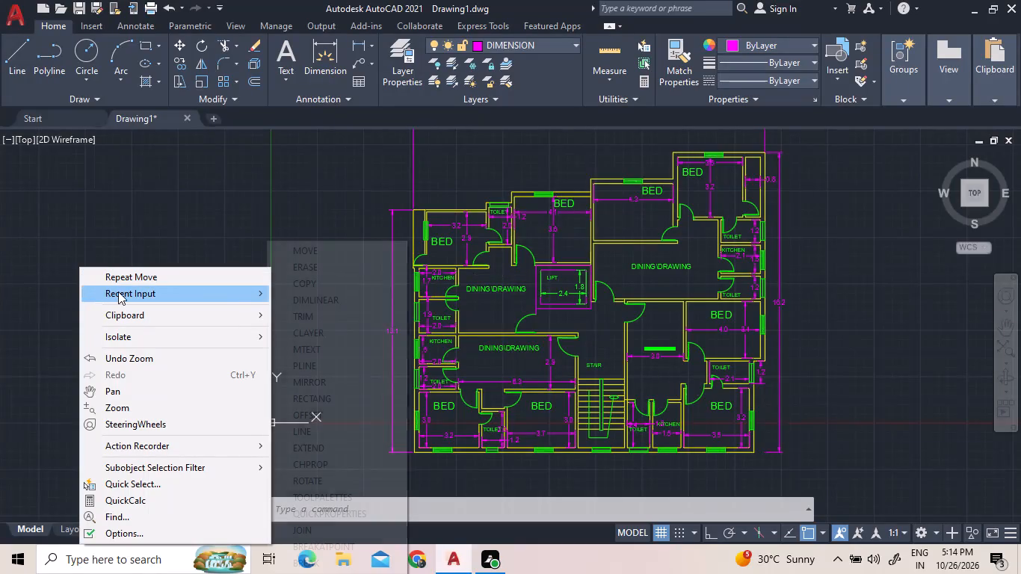
Add a multiline text door tag "D" below the DINING\DRAWING label in the room west of the lift.
click(118, 291)
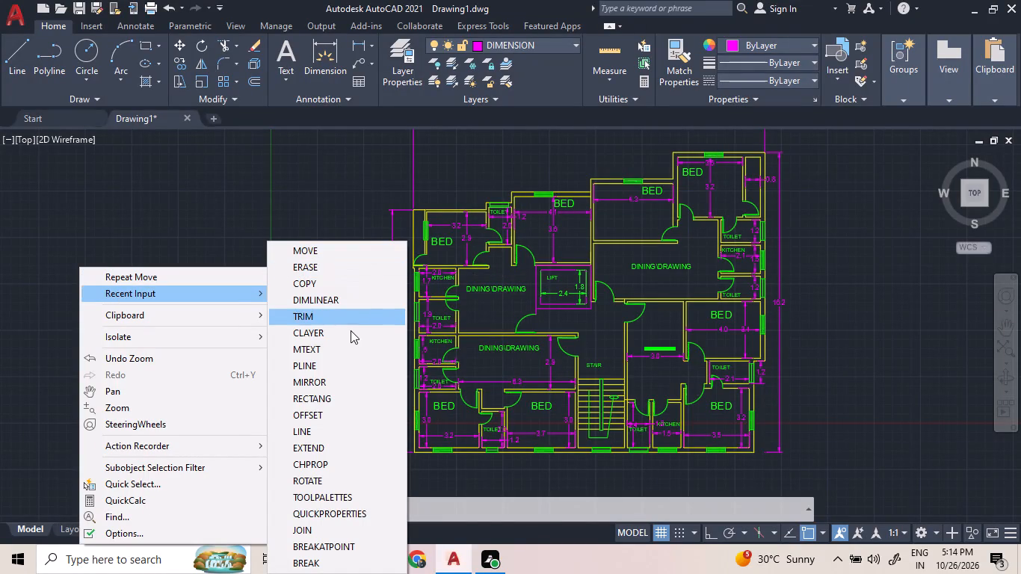
click(321, 345)
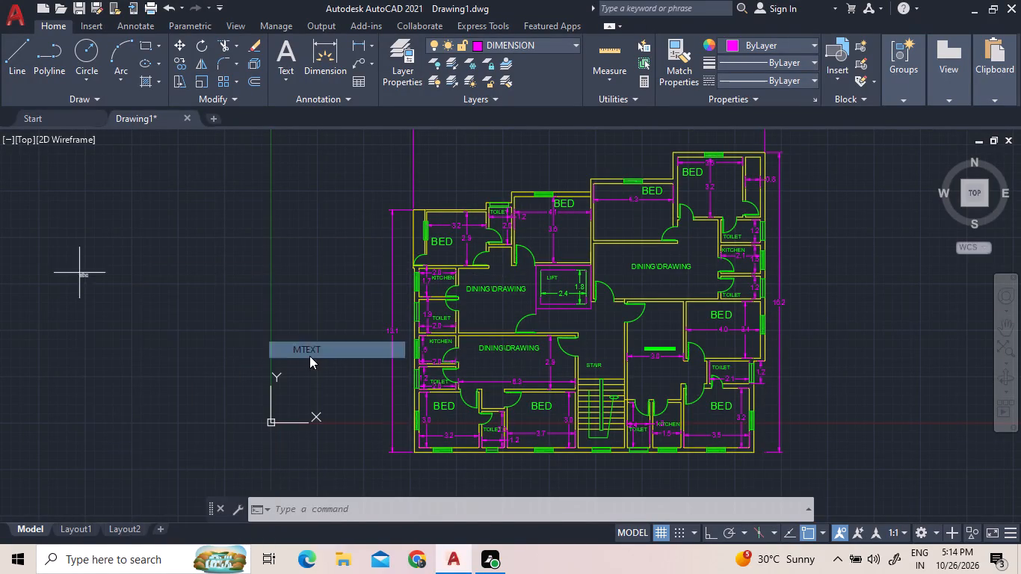
scroll(508, 298, up, 3)
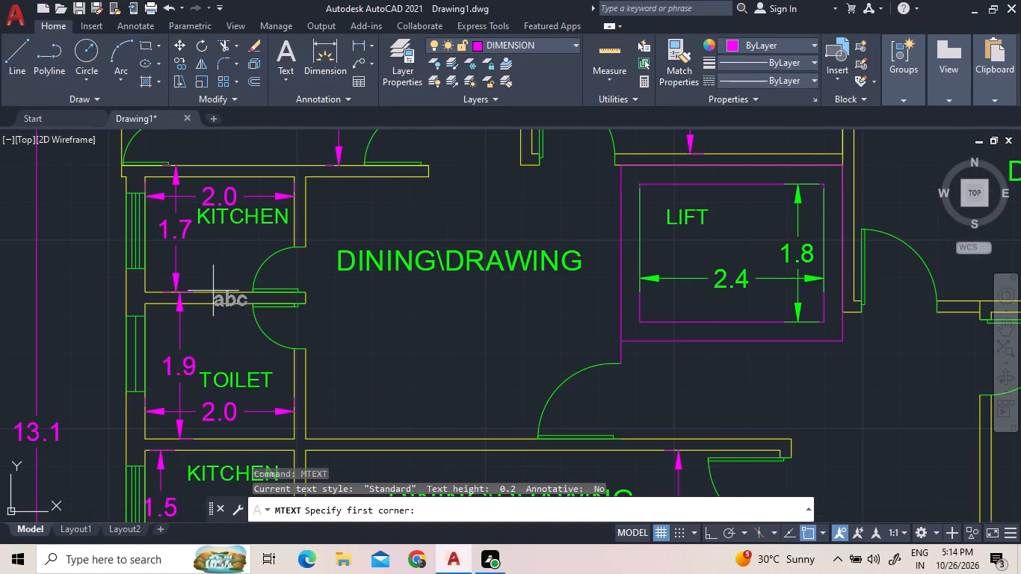
click(358, 318)
click(396, 359)
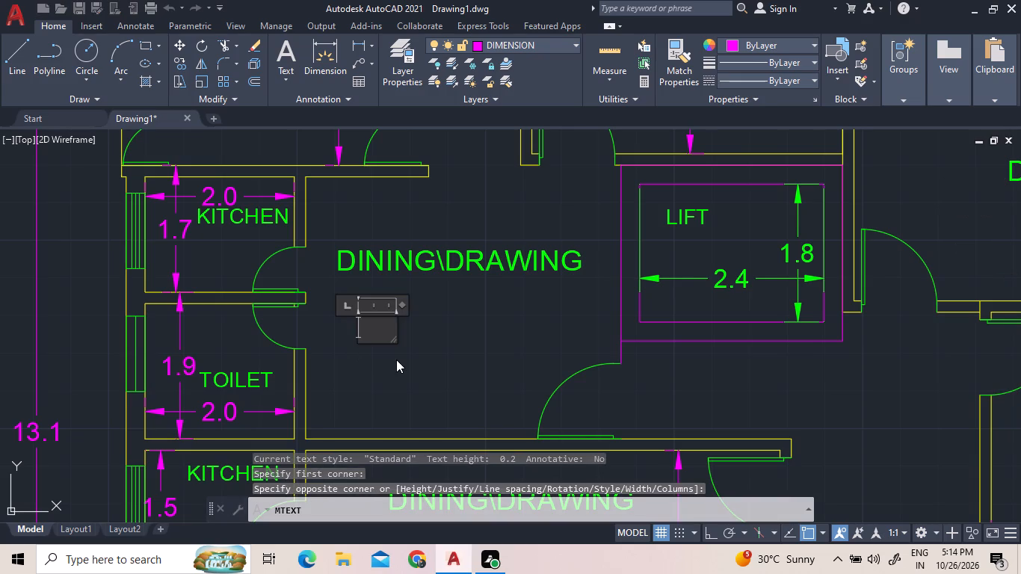
text(D)
key(space)
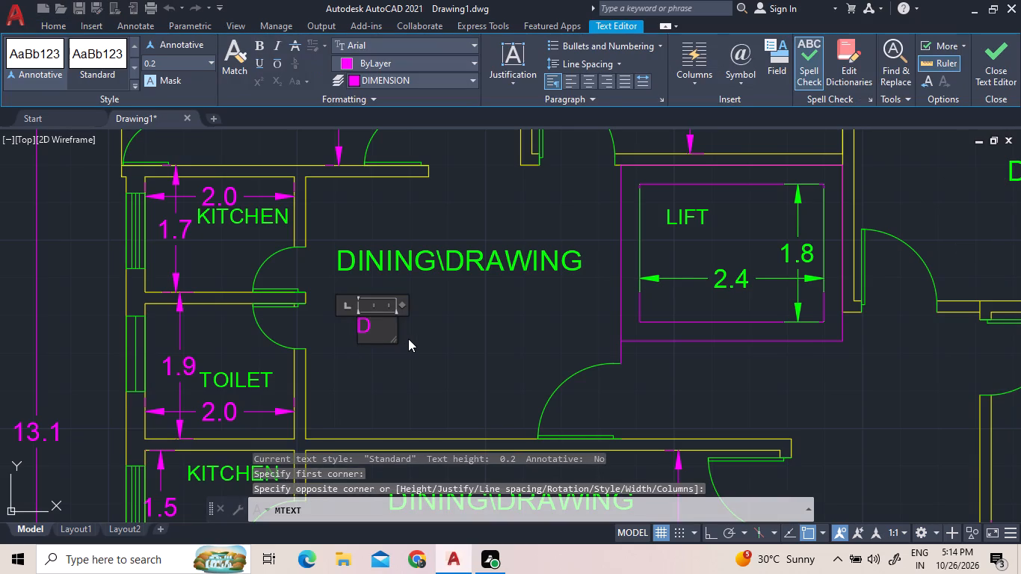
click(408, 339)
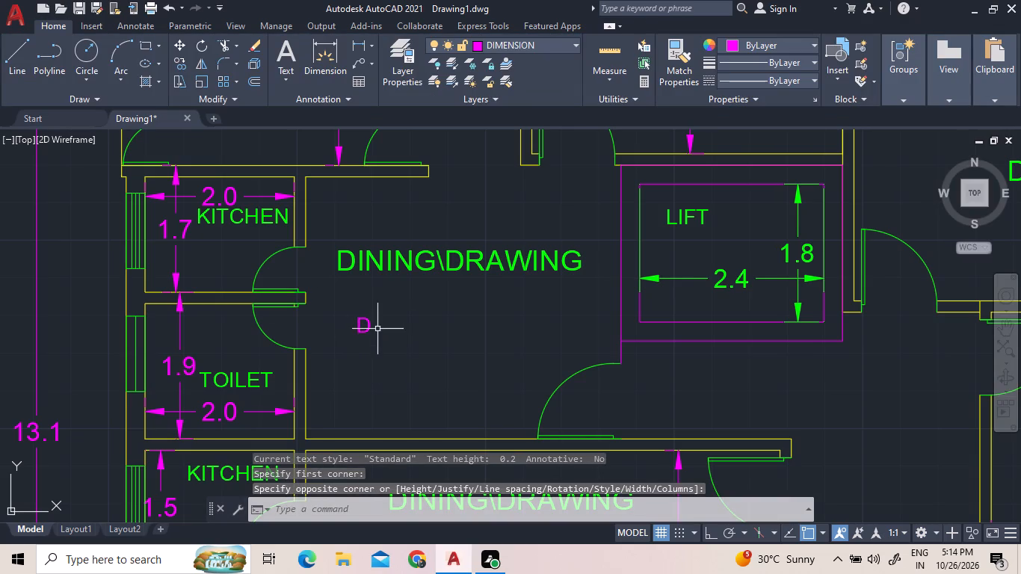
Copy the D tag to the doors of the 1.9 toilet and the 1.7 kitchen on the west side.
click(360, 327)
right_click(360, 327)
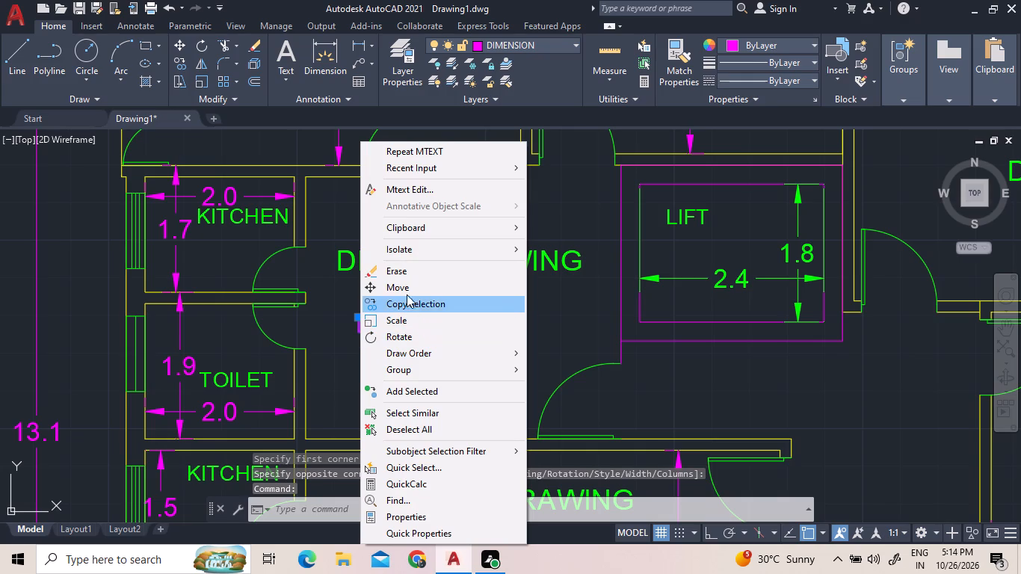
click(399, 297)
click(374, 317)
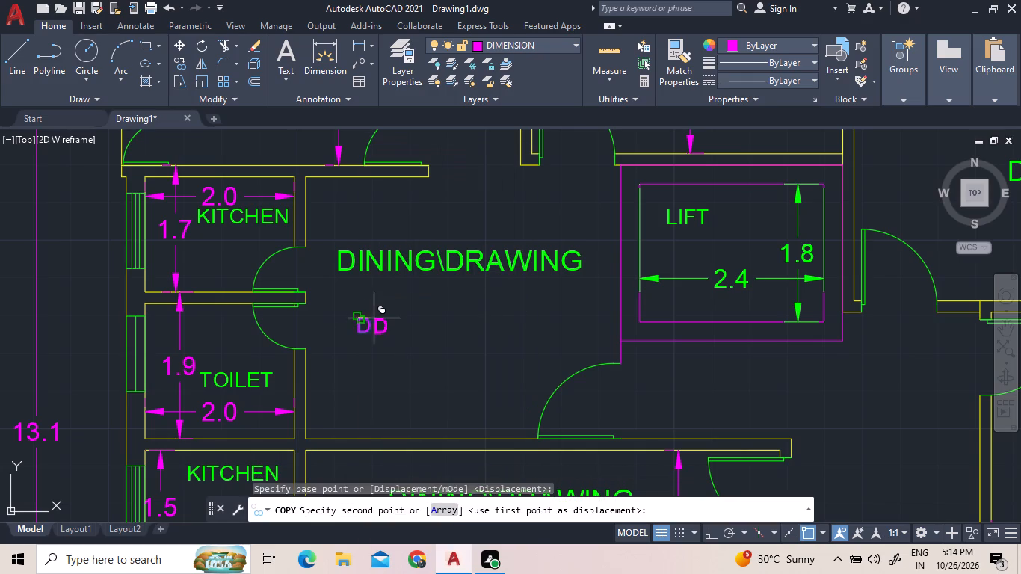
click(292, 317)
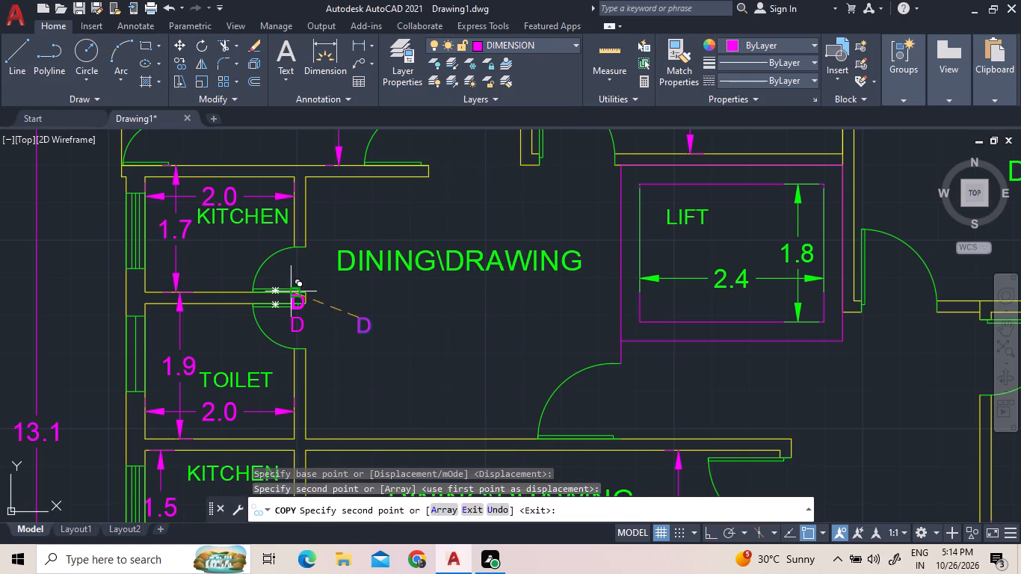
click(287, 264)
Copy the D tag to the northwest bedroom's inner door, the adjoining 2.0 by 1.2 toilet door and the 4.1 by 3.6 bedroom door.
scroll(332, 302, down, 3)
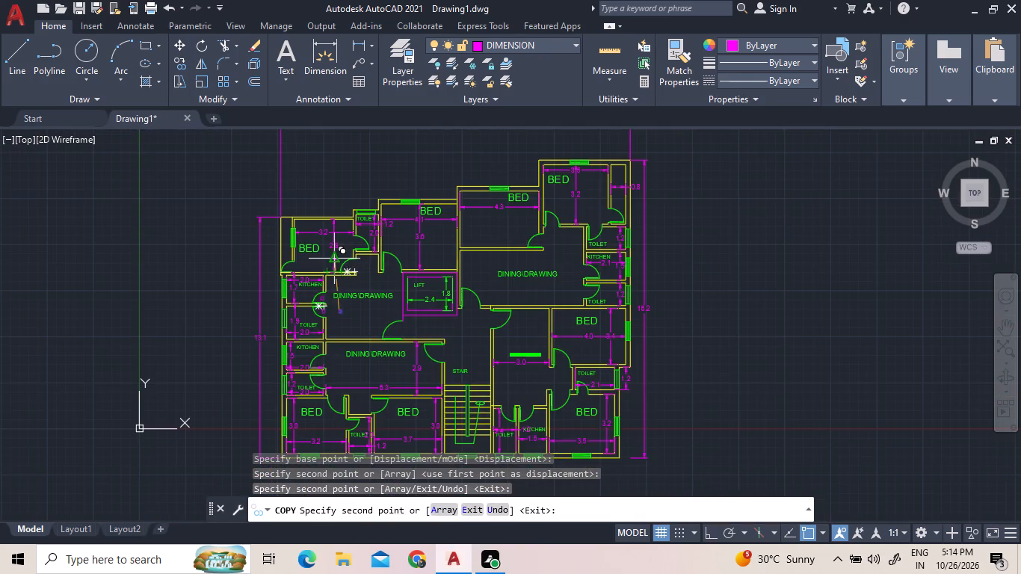
scroll(338, 261, up, 4)
click(401, 277)
scroll(414, 282, down, 3)
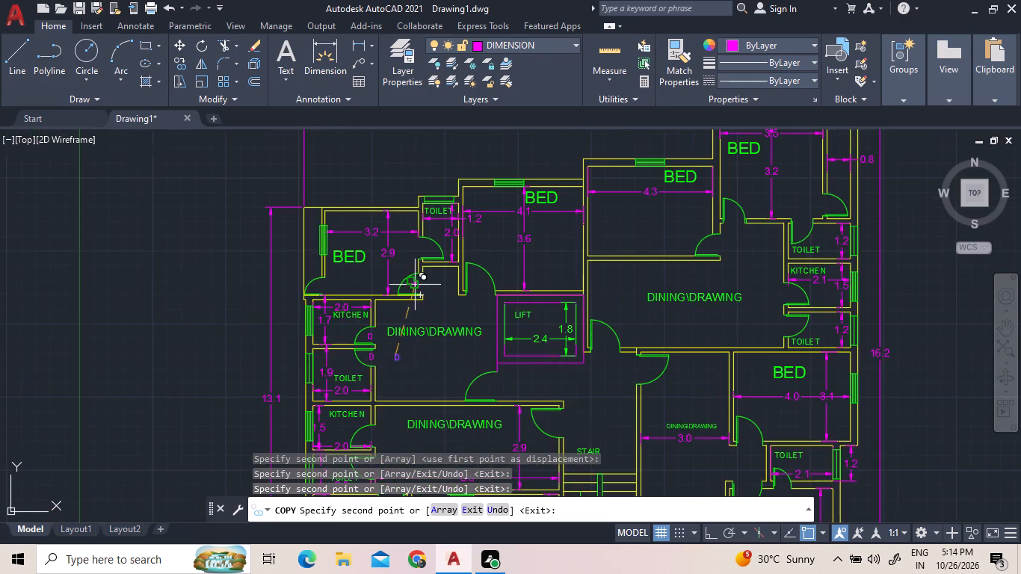
scroll(420, 251, up, 4)
click(392, 200)
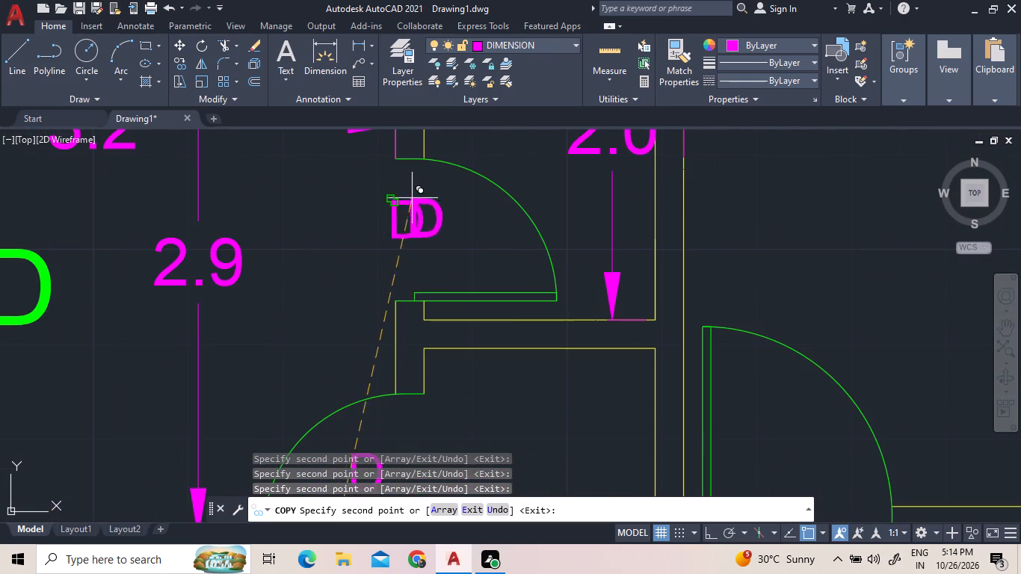
scroll(404, 187, down, 4)
scroll(485, 272, up, 3)
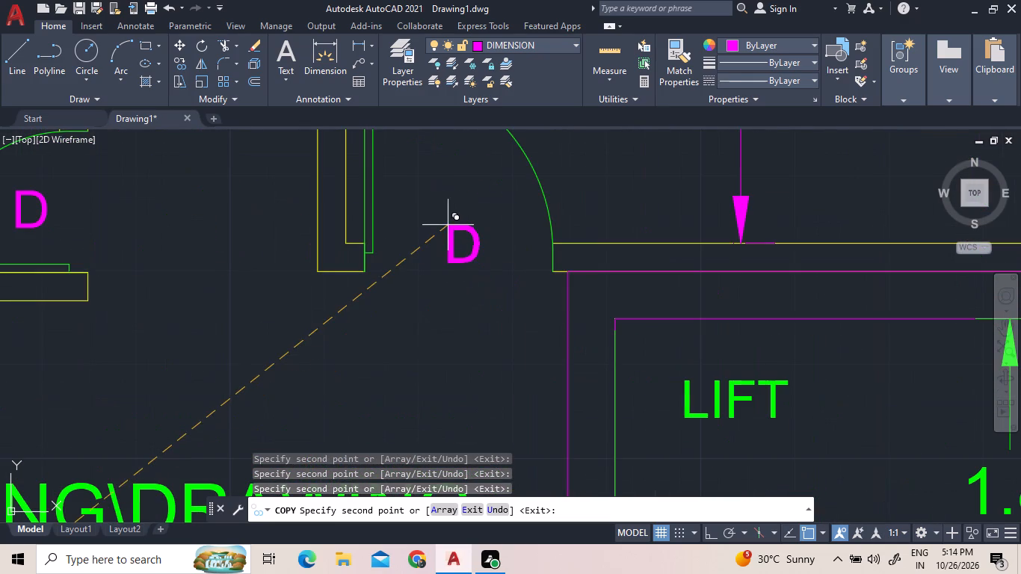
click(448, 225)
Copy the D tag to the 4.3 bedroom door, the northeast bedroom's entry, its toilet door and the door to its narrow eastern strip.
scroll(425, 231, down, 4)
scroll(642, 211, up, 3)
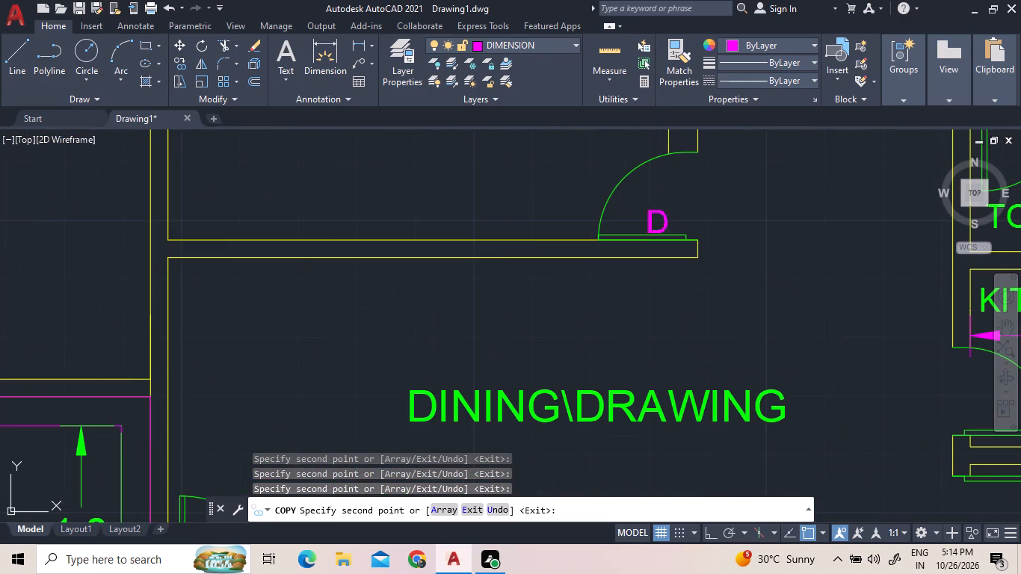
click(670, 187)
scroll(687, 281, down, 3)
scroll(709, 234, up, 3)
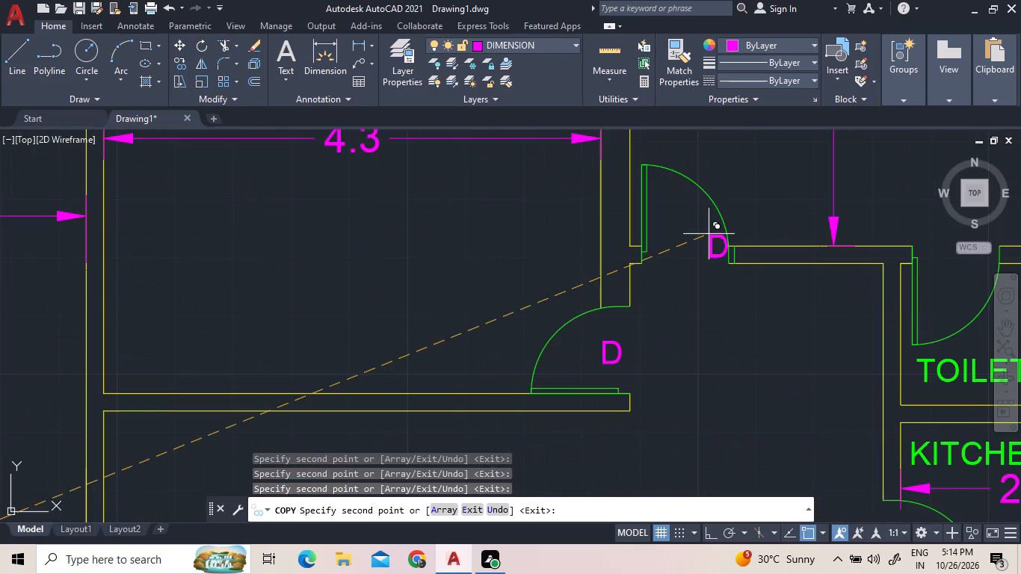
click(686, 233)
scroll(705, 270, down, 4)
scroll(744, 280, up, 4)
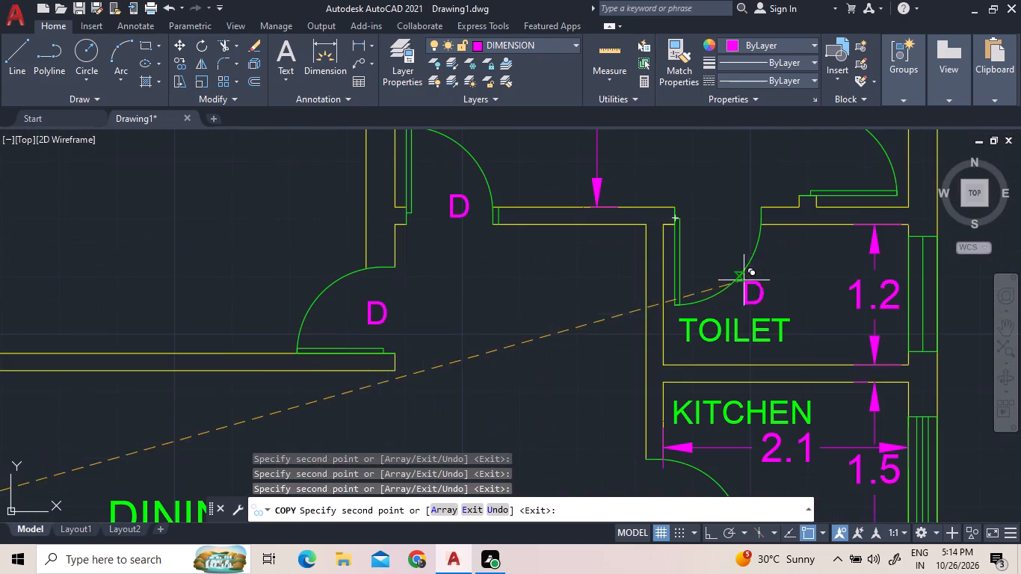
click(701, 197)
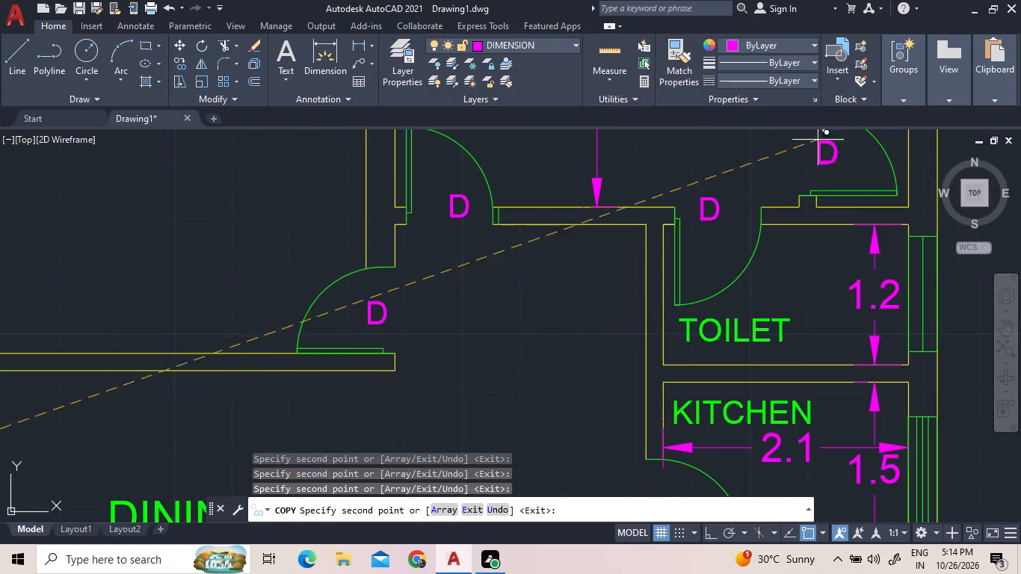
scroll(779, 200, down, 3)
scroll(782, 183, up, 3)
click(799, 209)
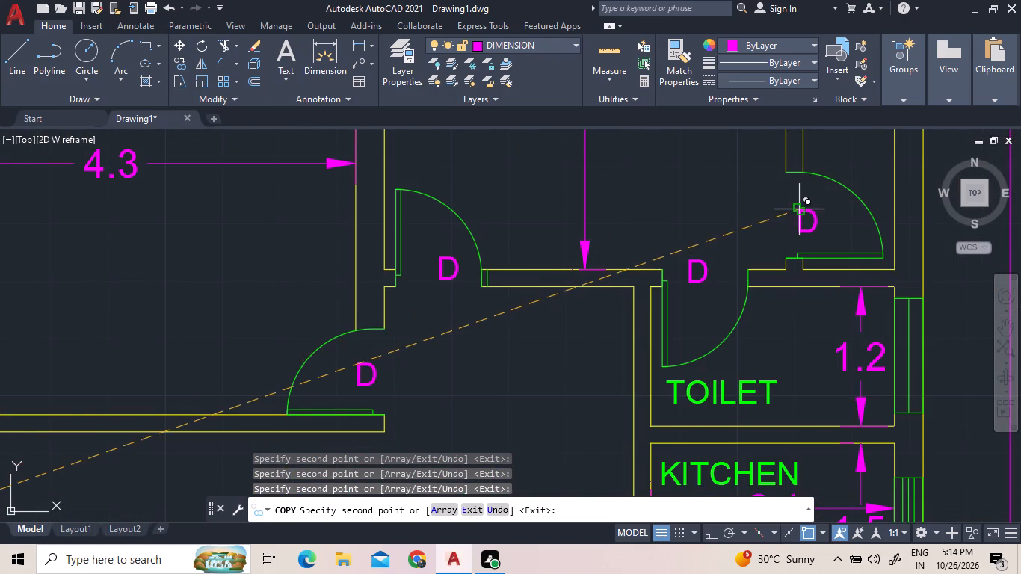
Copy the D tag to the doors of the east-side 2.1 by 1.5 kitchen and the toilet just south of it.
scroll(715, 161, down, 4)
scroll(729, 256, up, 4)
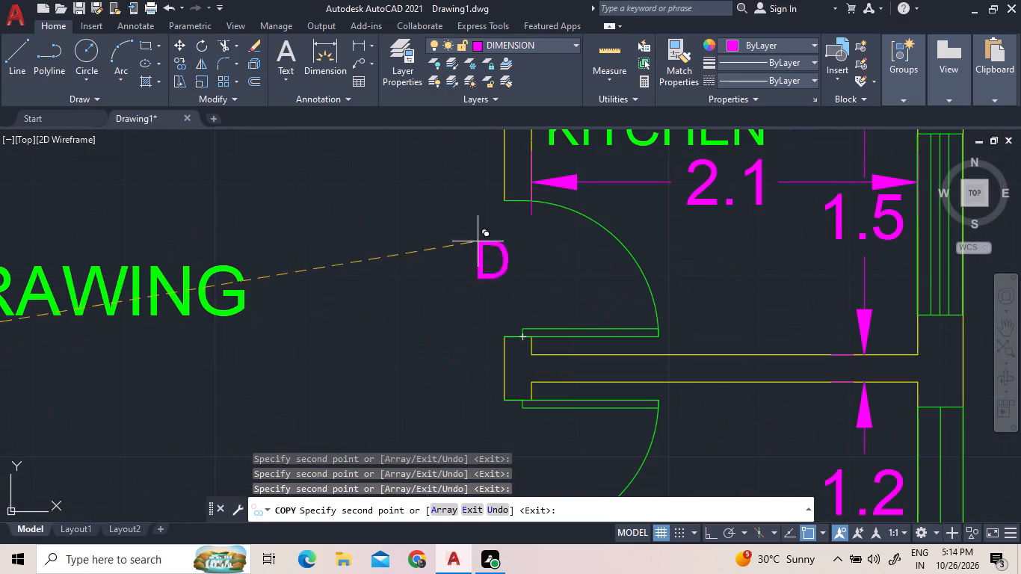
click(513, 248)
scroll(529, 205, down, 4)
scroll(519, 294, up, 4)
scroll(529, 271, down, 4)
scroll(522, 217, up, 3)
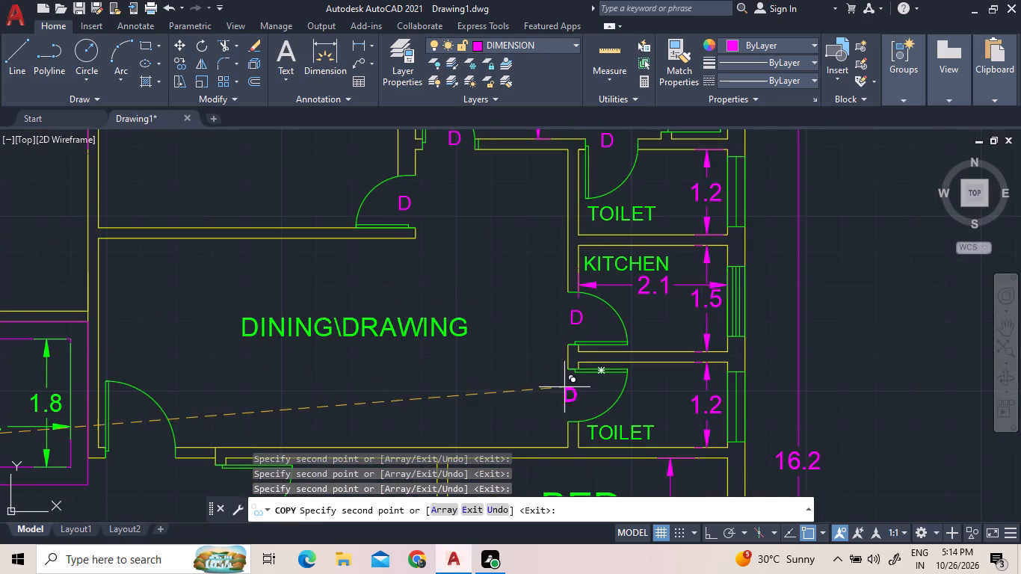
click(570, 389)
Copy the D tag to the southeast flat's inner doors: both bedrooms, the 2.1 by 1.2 toilet, the 1.5 kitchen and the toilet beside the stair.
scroll(471, 161, down, 4)
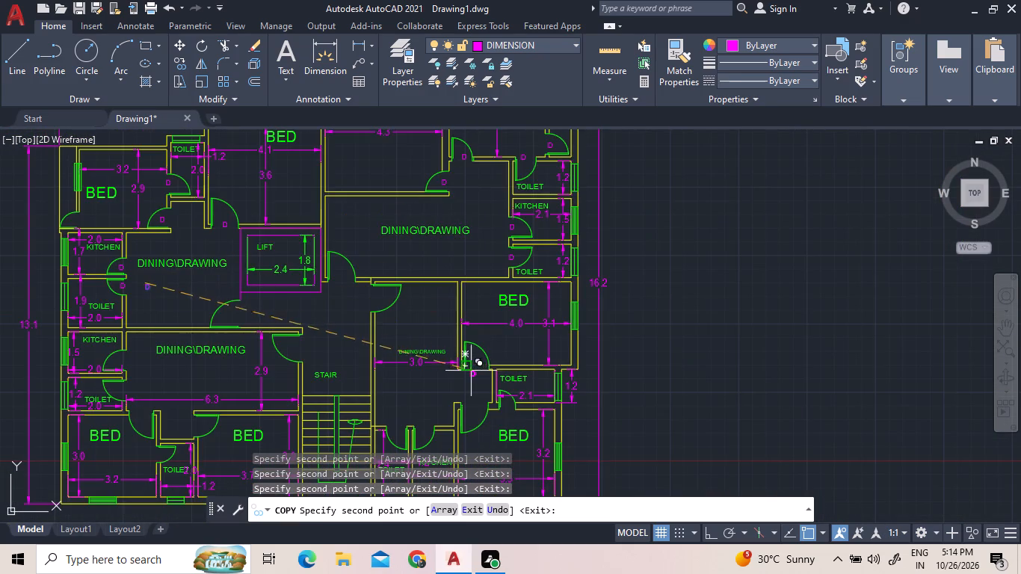
scroll(465, 369, up, 5)
click(500, 327)
scroll(556, 230, down, 4)
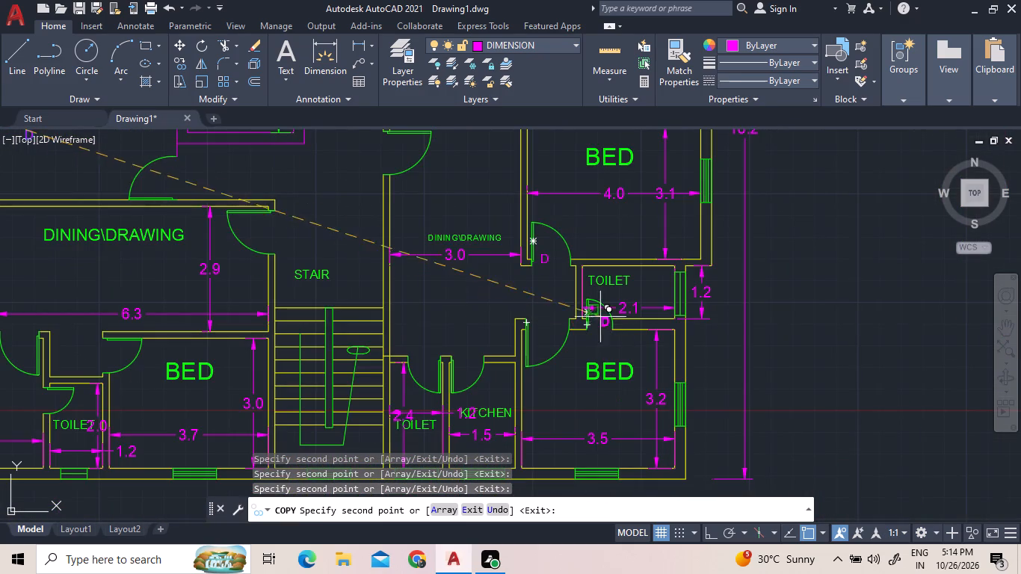
scroll(596, 318, up, 4)
click(596, 321)
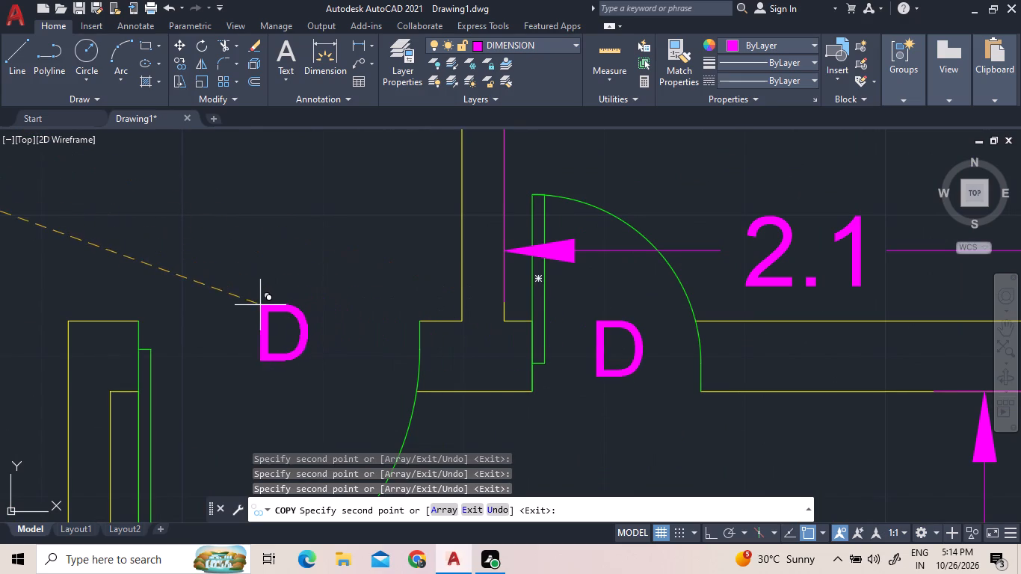
click(262, 306)
scroll(438, 224, down, 4)
click(275, 301)
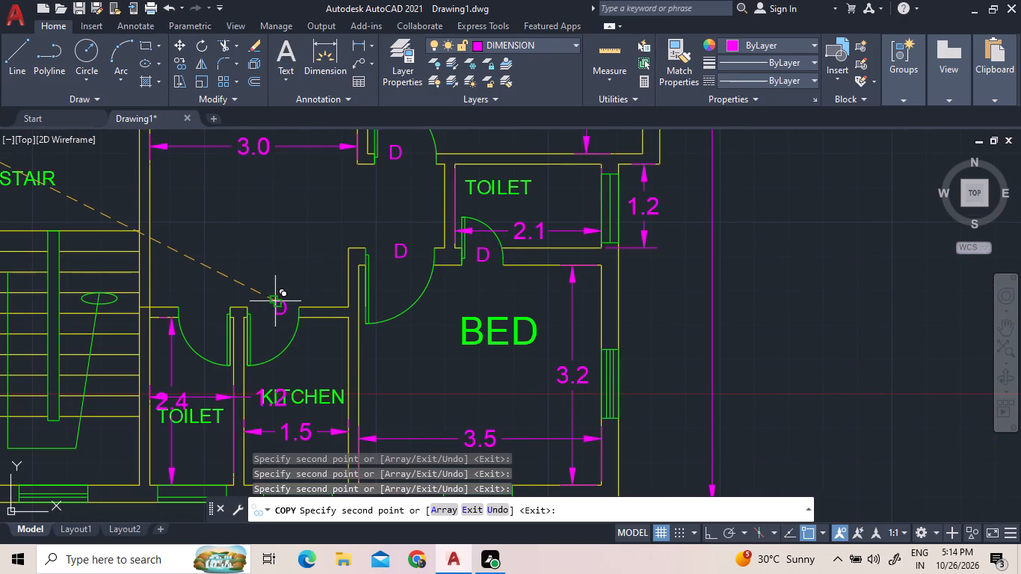
click(200, 305)
Copy the D tag to the entrance doors of the four flats around the stair and lift lobby.
scroll(354, 229, down, 3)
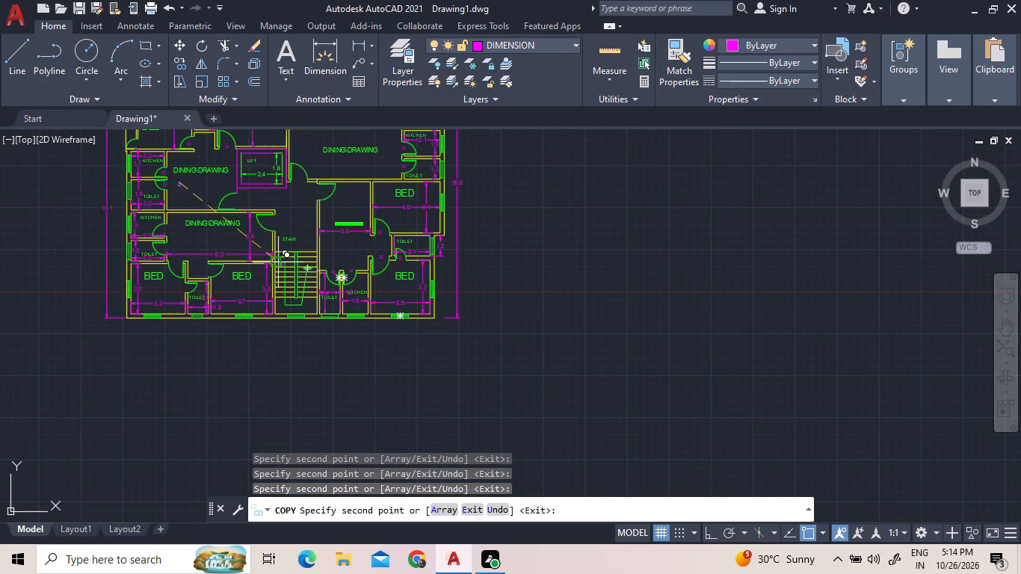
scroll(250, 218, up, 4)
click(383, 229)
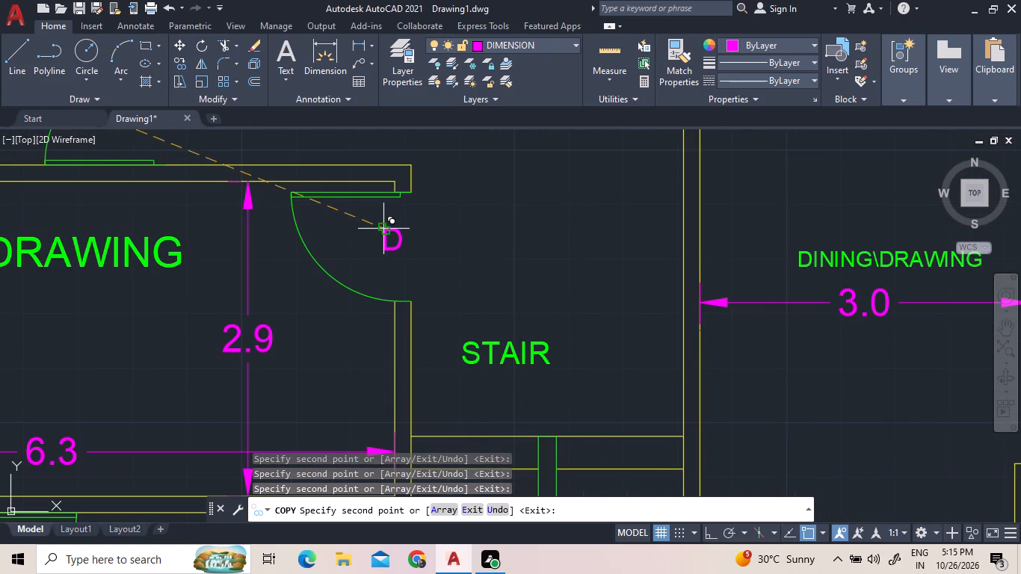
scroll(417, 320, down, 2)
click(516, 210)
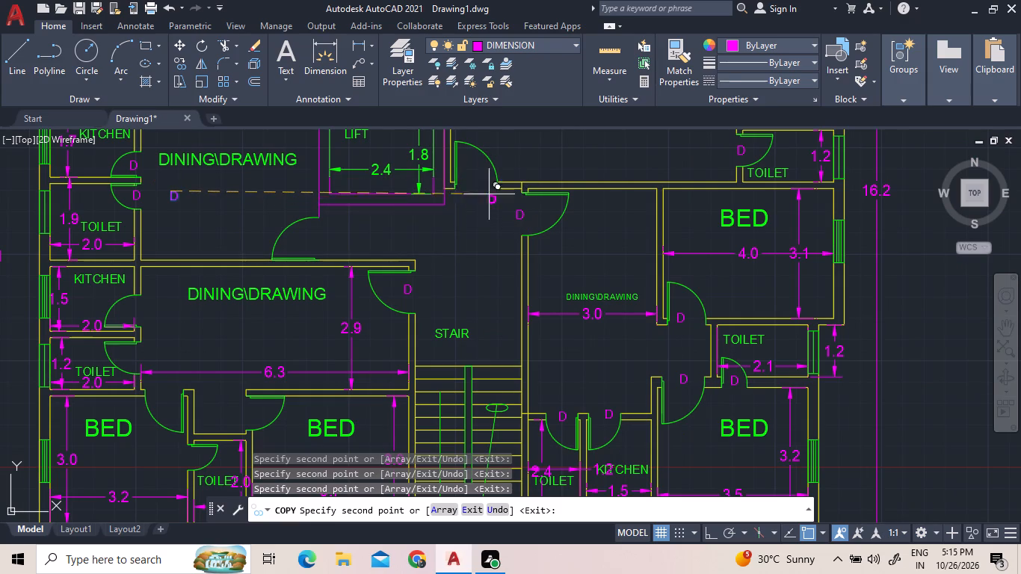
click(477, 179)
click(306, 229)
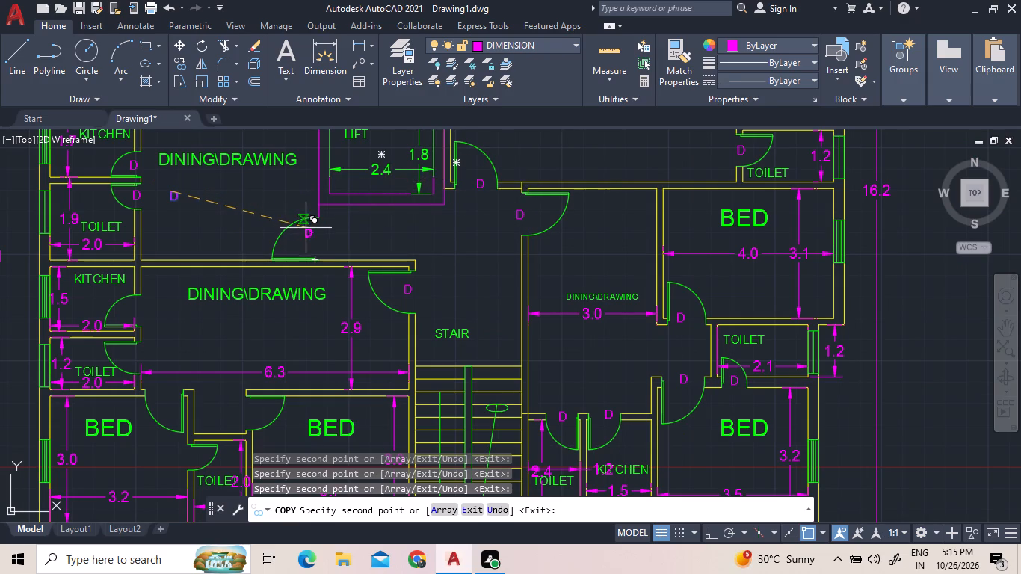
Copy the D tag to the southwest flat's inner doors: the 1.5 kitchen, the 1.2 by 2.0 west toilet, both bedrooms and the toilet between them.
scroll(158, 304, up, 2)
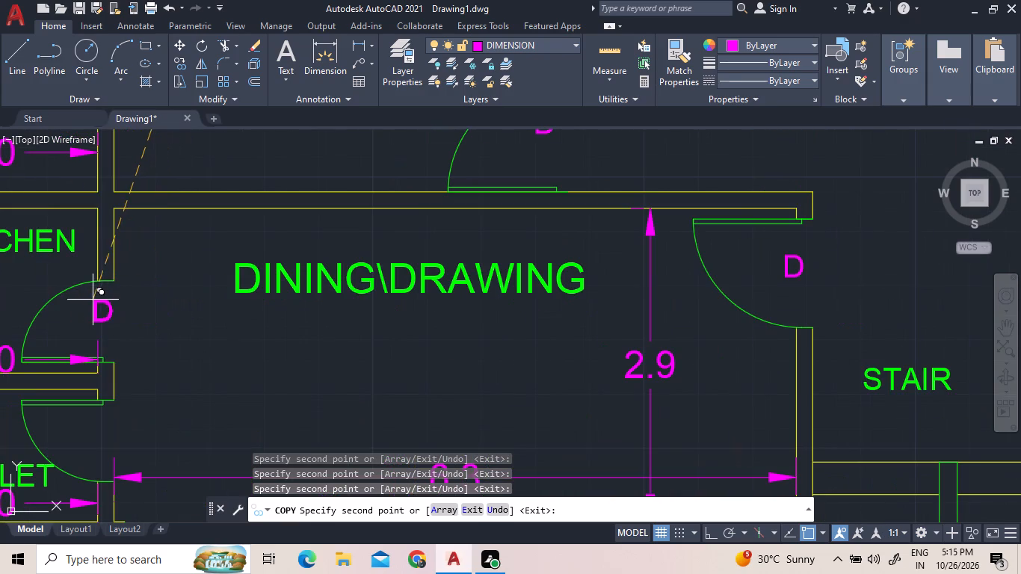
click(93, 300)
click(92, 428)
scroll(286, 247, down, 3)
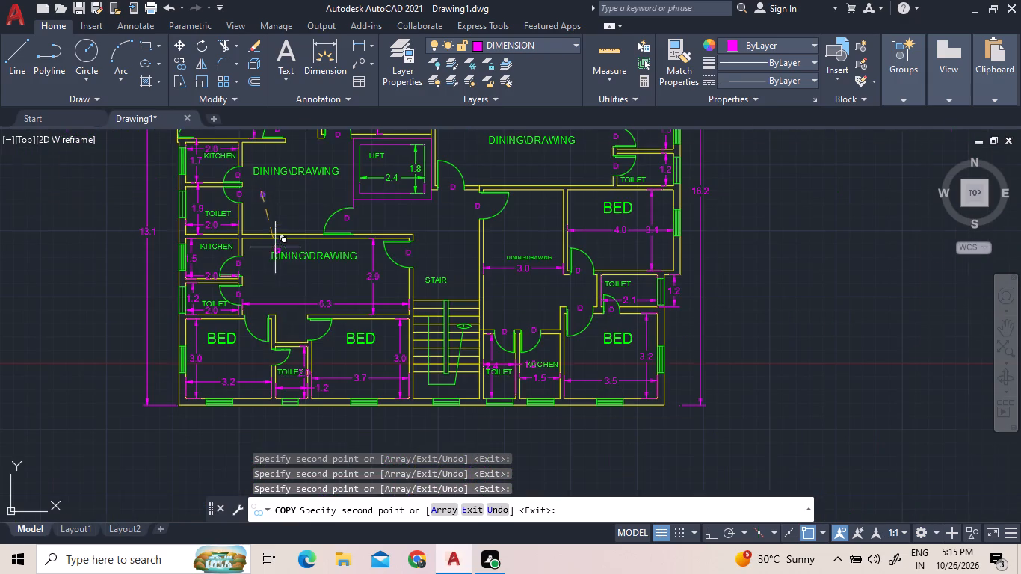
scroll(278, 300, up, 2)
click(223, 337)
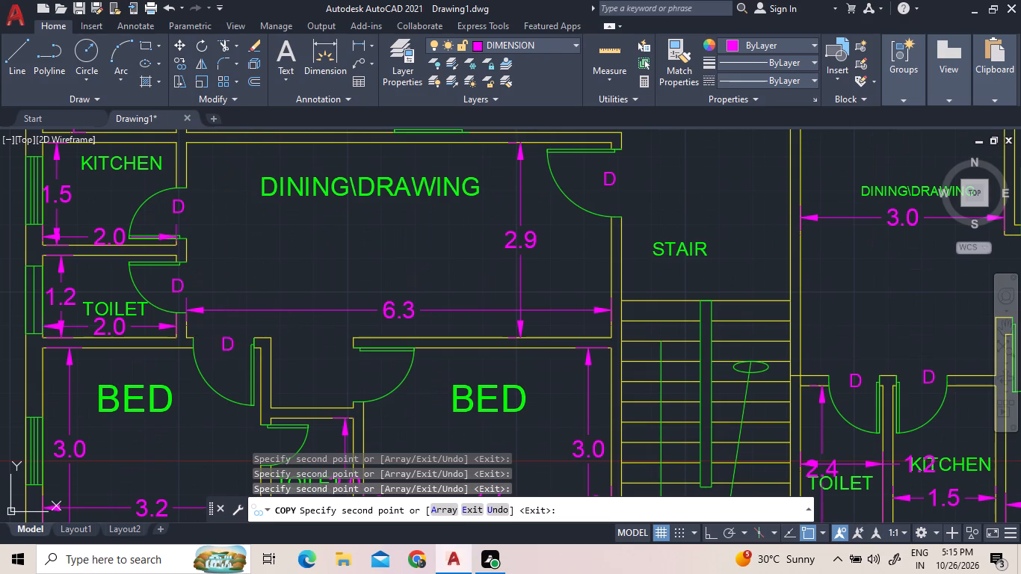
click(358, 377)
scroll(254, 380, down, 3)
scroll(264, 398, up, 2)
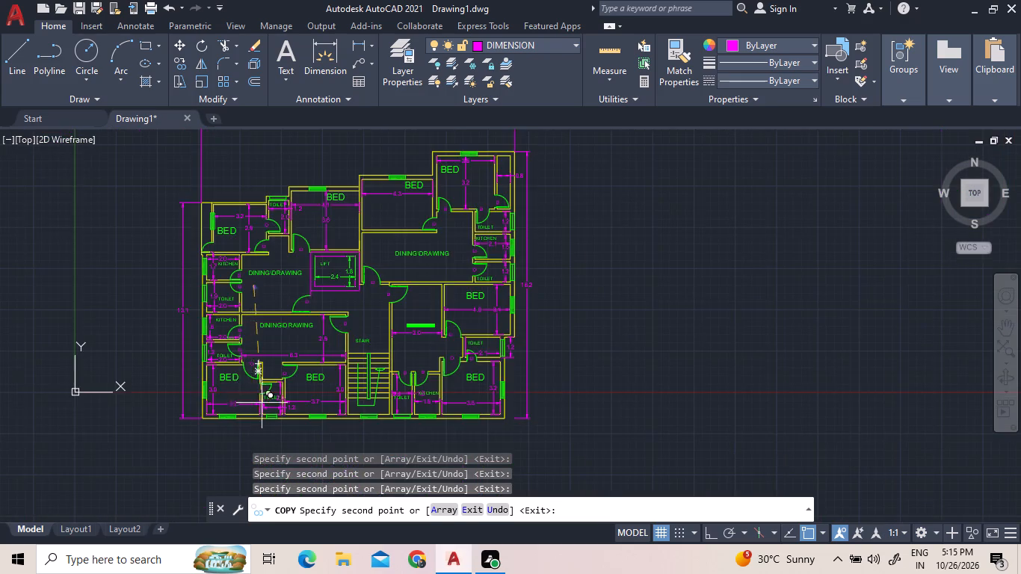
scroll(266, 397, up, 2)
click(233, 359)
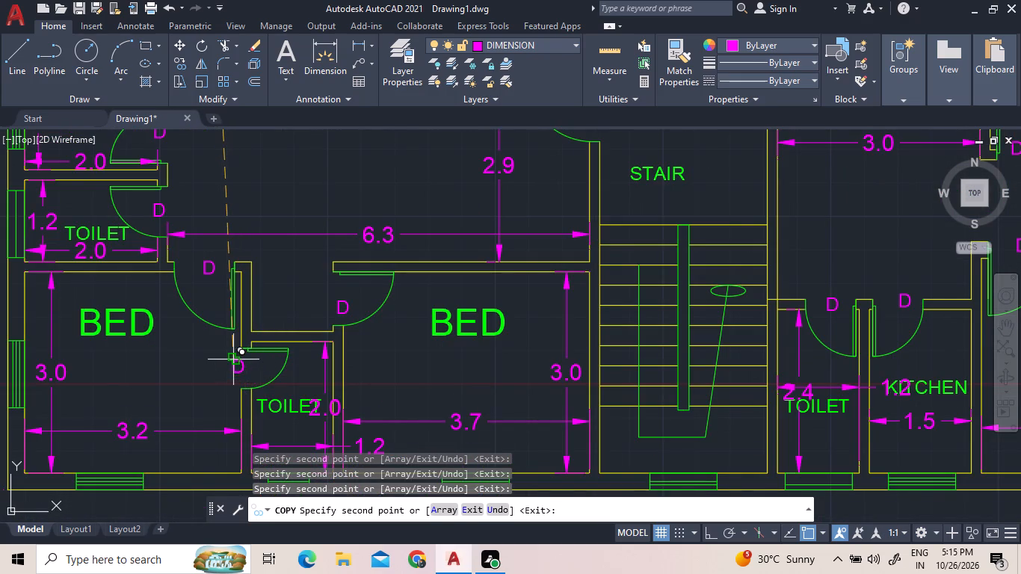
scroll(434, 174, down, 1)
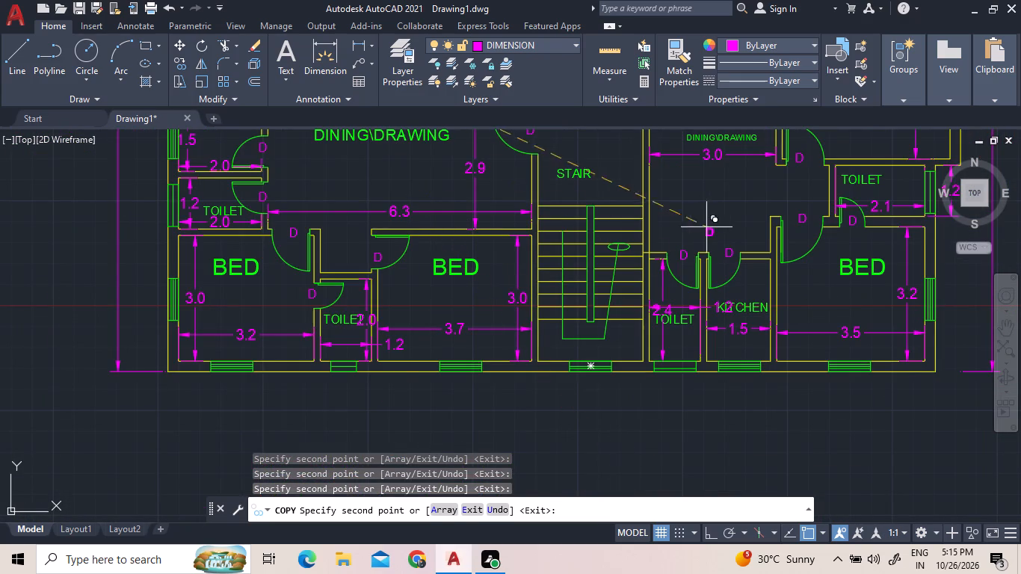
scroll(740, 434, down, 1)
scroll(649, 228, down, 1)
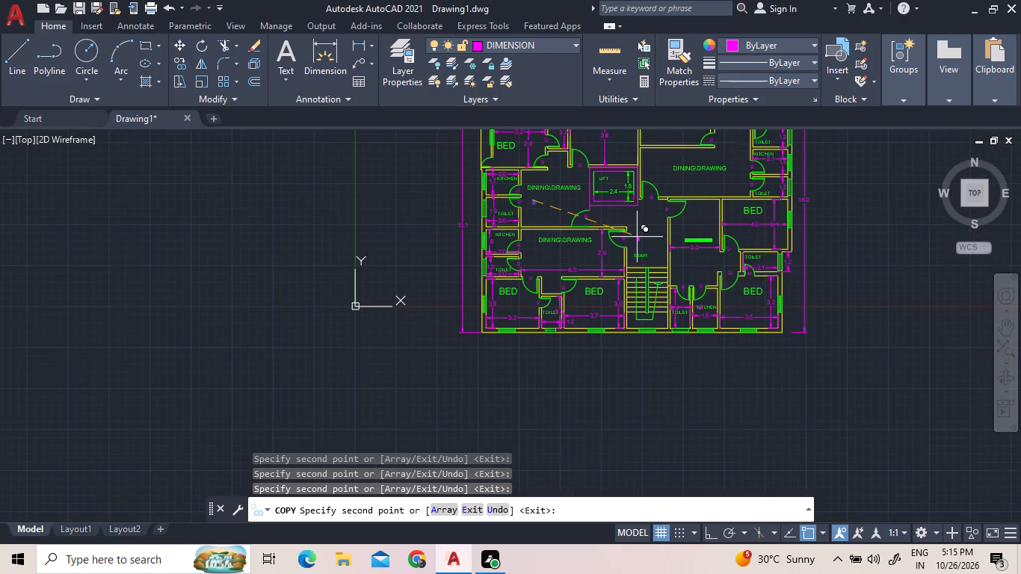
Copy the D tag once more to just outside the west window of the southwest corner bedroom.
scroll(637, 237, down, 1)
scroll(732, 127, up, 2)
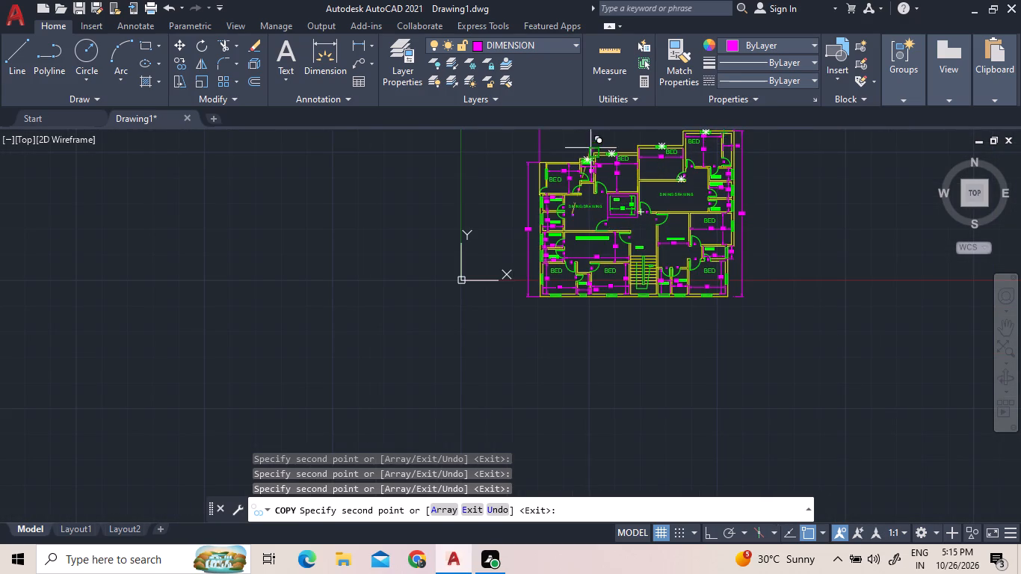
scroll(589, 217, up, 2)
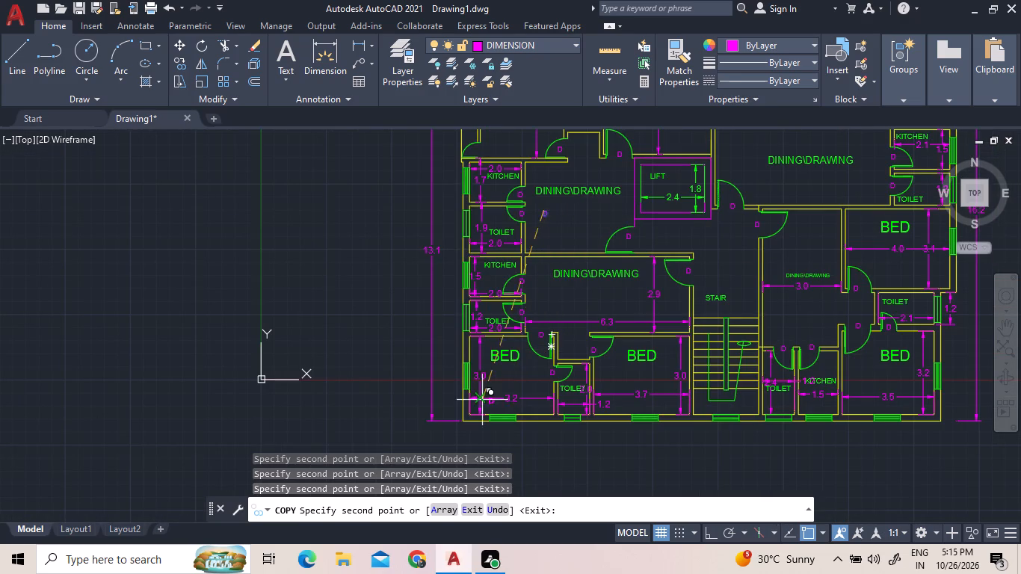
scroll(448, 361, up, 3)
click(472, 416)
right_click(351, 235)
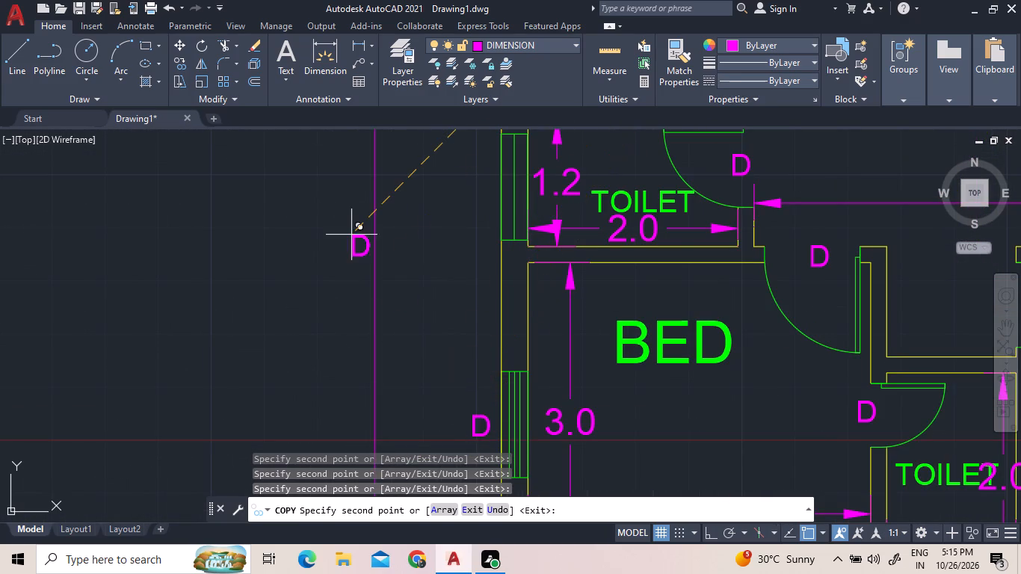
click(364, 239)
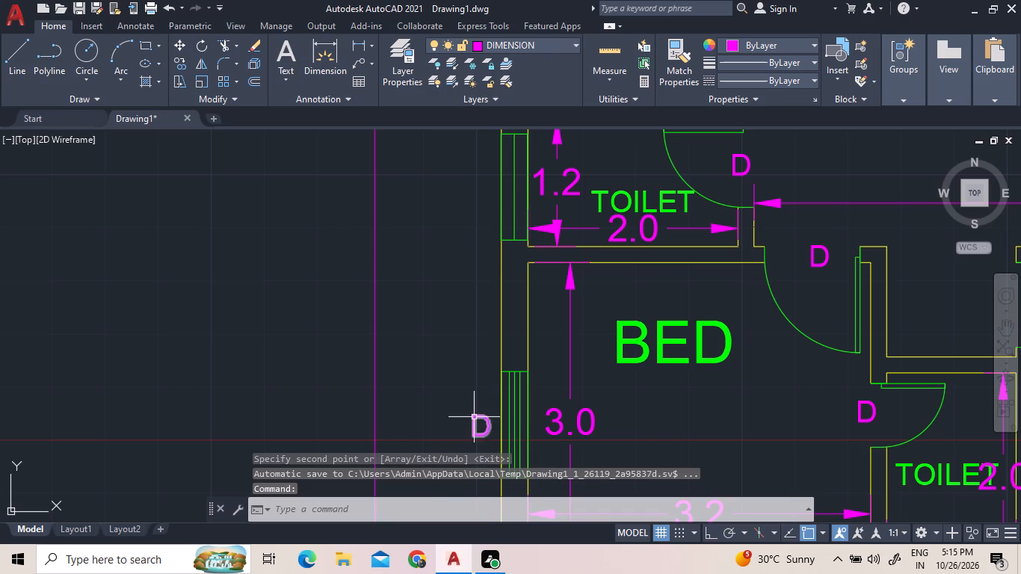
Change the tag beside the southwest bedroom's west window to W.
triple_click(474, 417)
triple_click(474, 417)
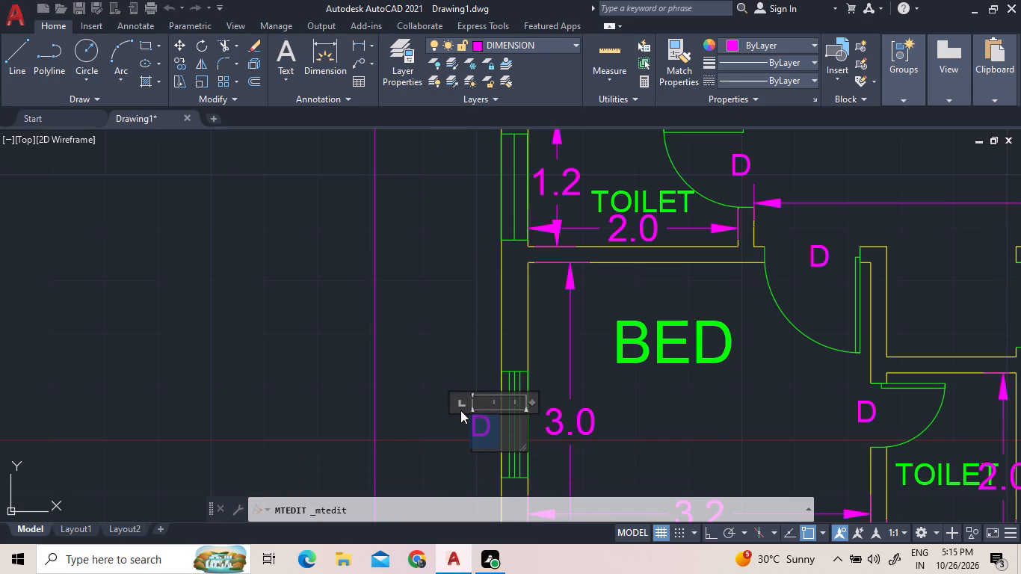
key(w)
click(468, 381)
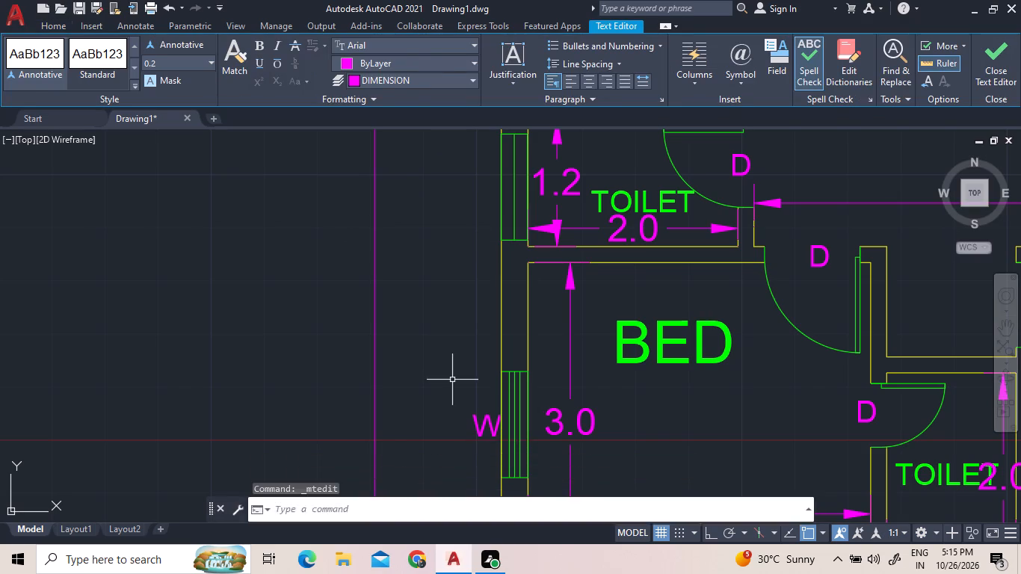
Copy the W tag to the west-side windows of the 1.5 kitchen, the 1.7 kitchen and the northwest bedroom.
click(492, 426)
right_click(472, 410)
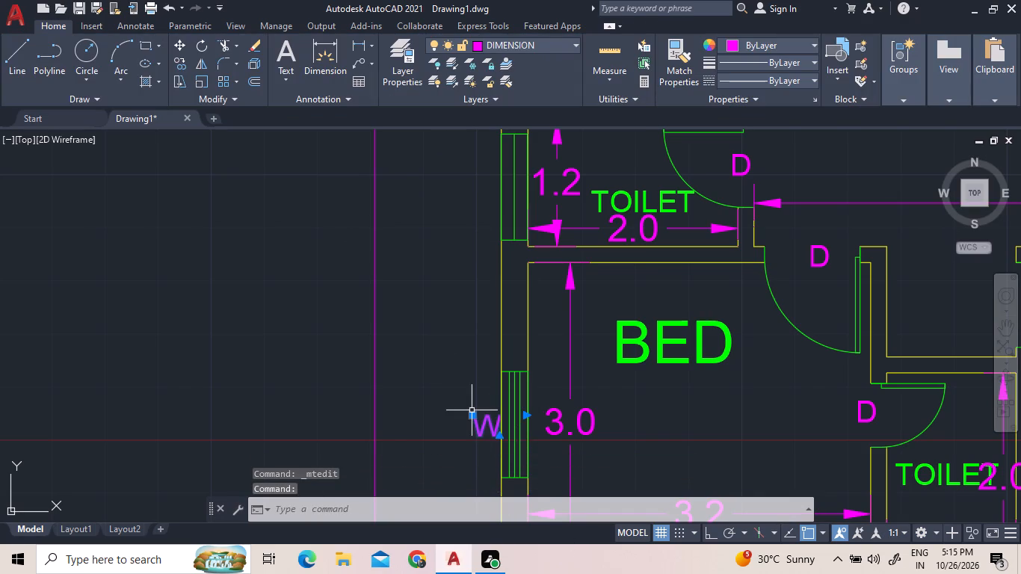
click(536, 170)
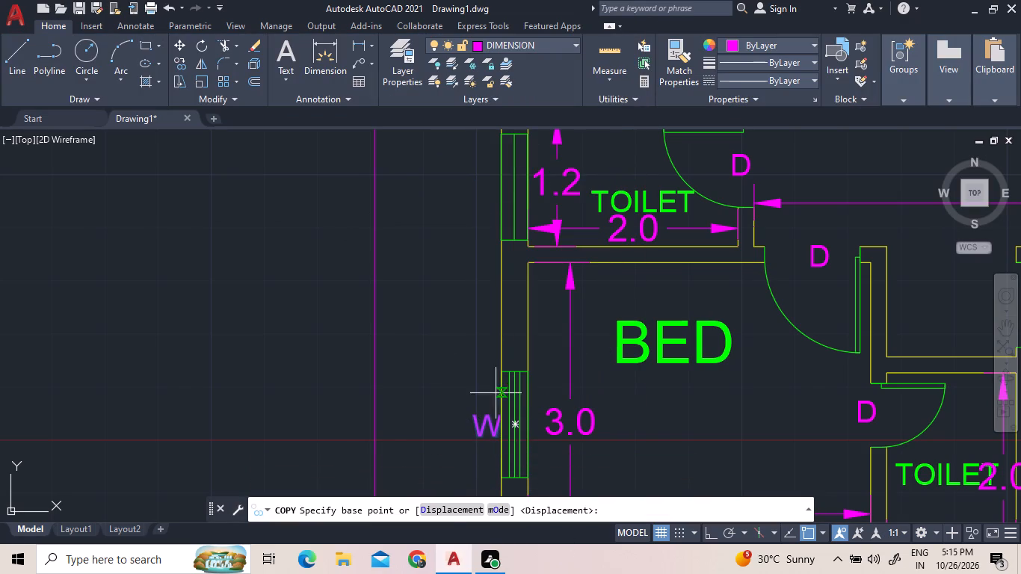
click(490, 418)
scroll(530, 342, down, 2)
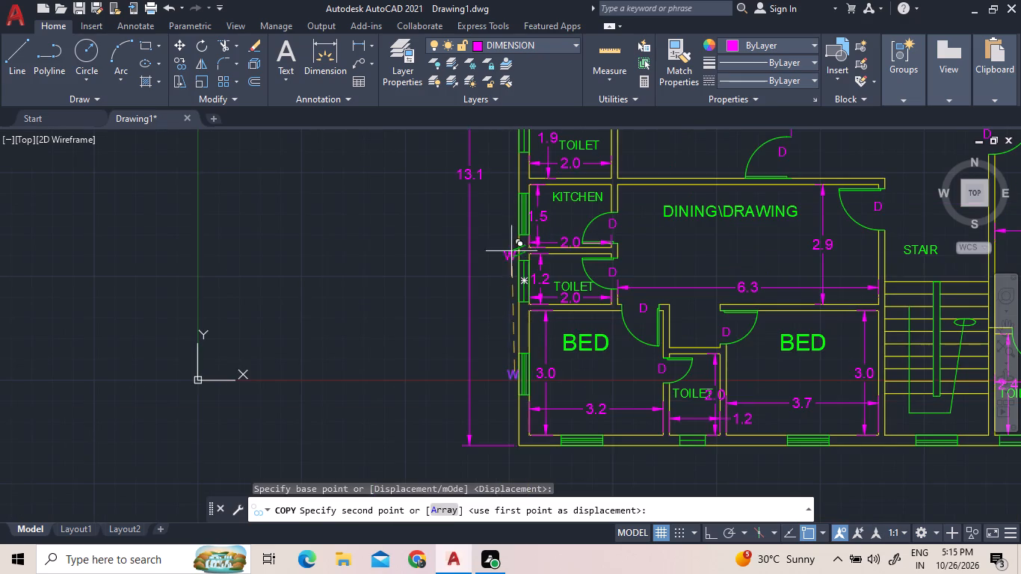
click(510, 213)
scroll(561, 330, down, 3)
scroll(556, 286, up, 3)
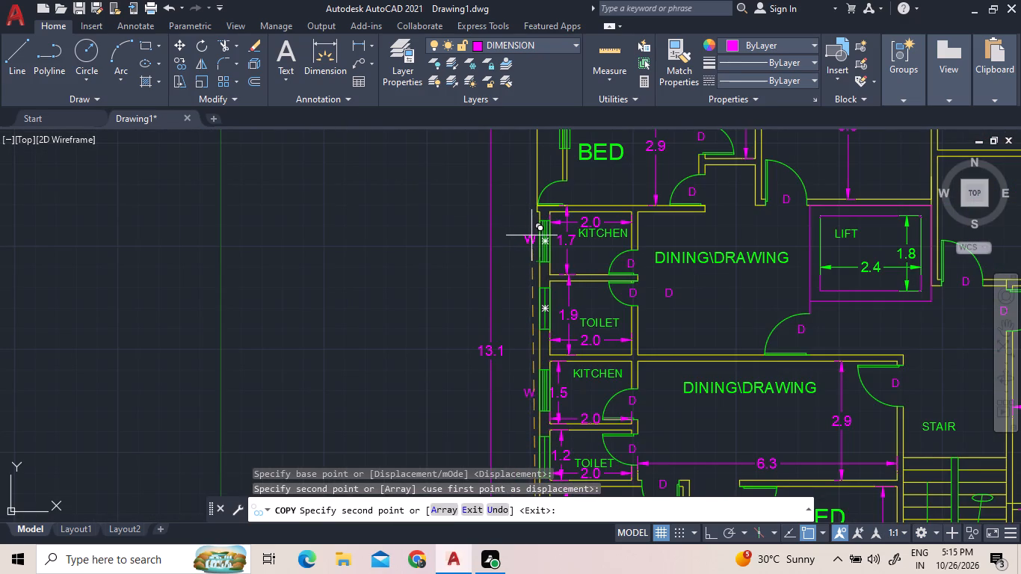
click(531, 235)
scroll(571, 324, down, 2)
scroll(574, 230, up, 3)
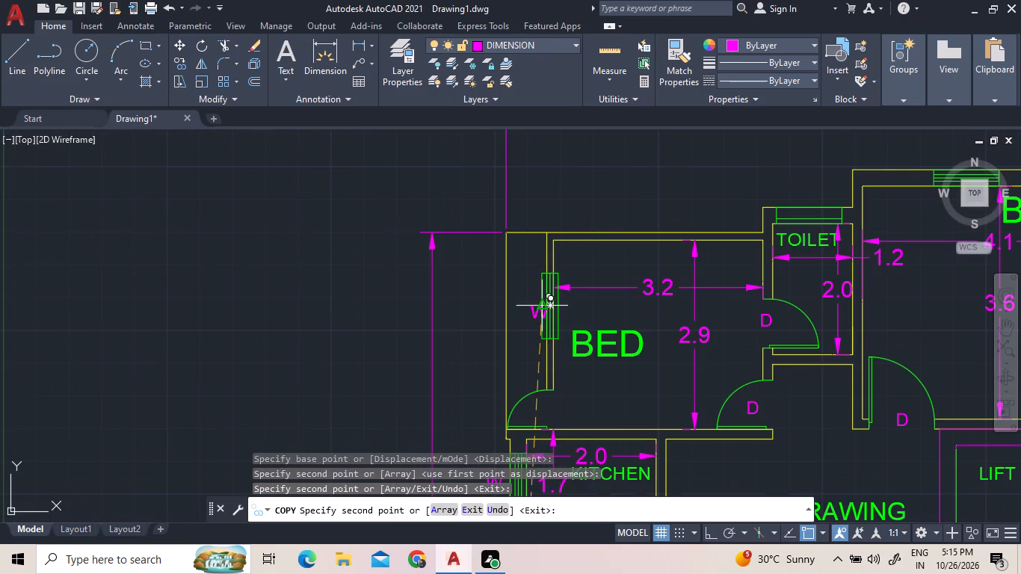
click(534, 301)
Copy the W tag to the north windows of the 4.1, 4.3 and northeast corner bedrooms.
scroll(759, 223, down, 2)
click(834, 189)
scroll(662, 279, down, 1)
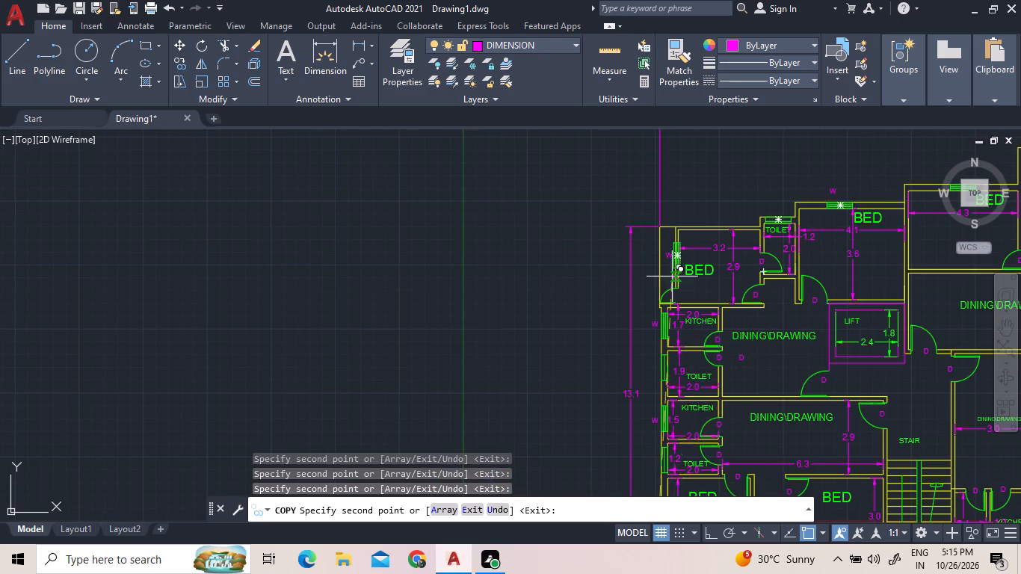
scroll(652, 280, down, 2)
scroll(745, 249, up, 4)
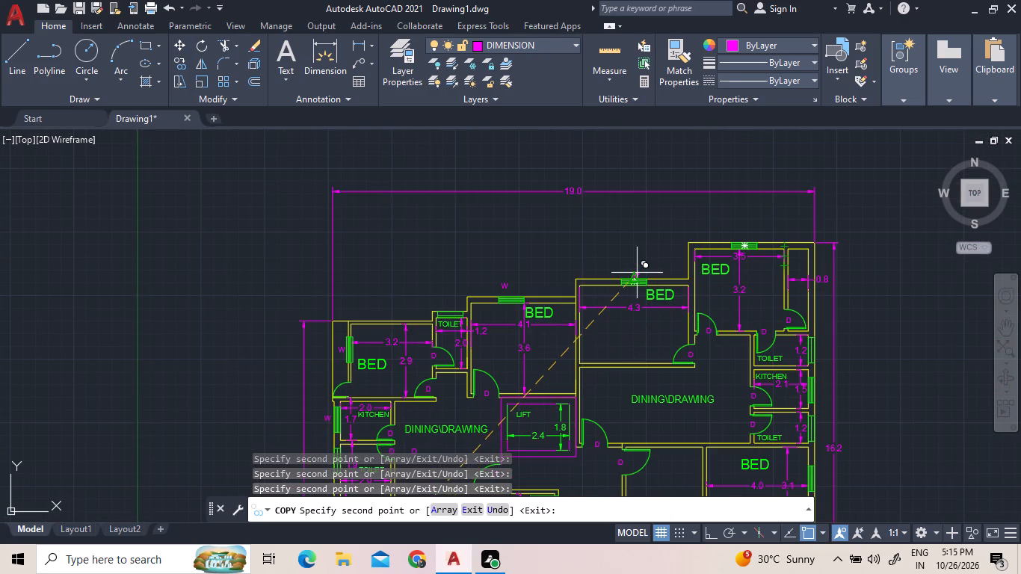
click(635, 271)
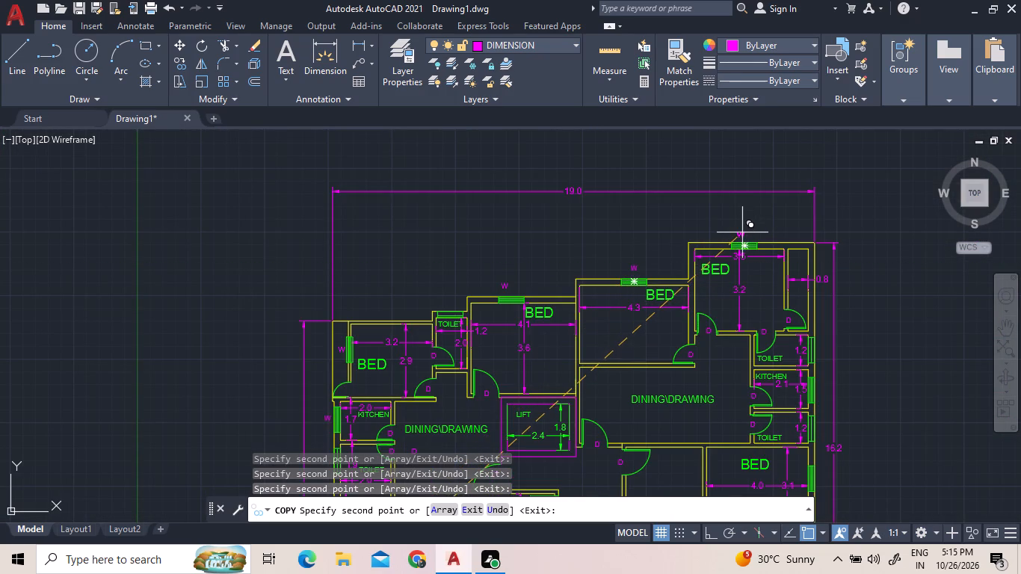
click(742, 232)
Copy the W tag to the east windows of the 2.1 by 1.5 kitchen, the 4.0 bedroom and the southeast 3.5 by 3.2 bedroom.
scroll(822, 358, up, 2)
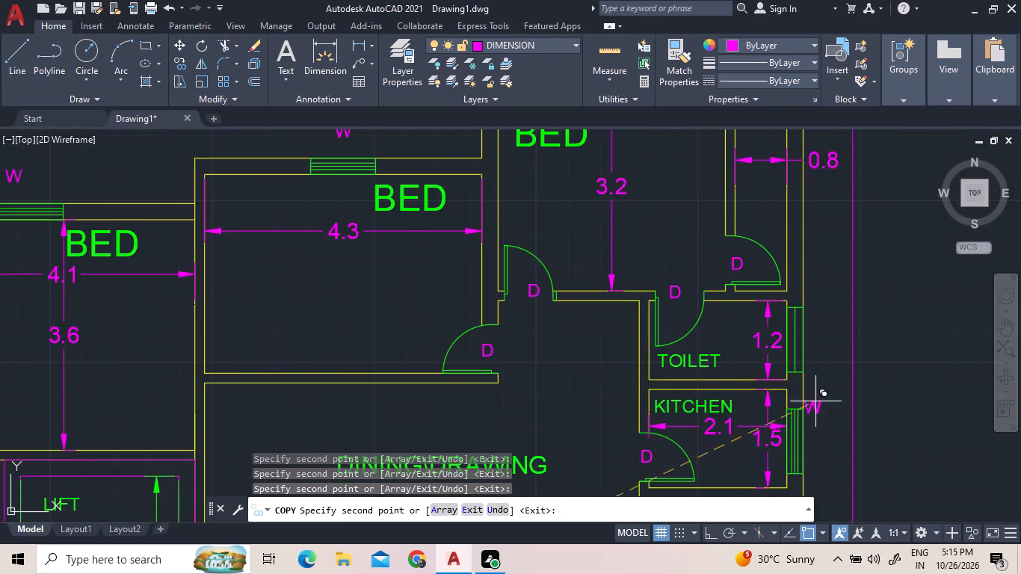
click(820, 426)
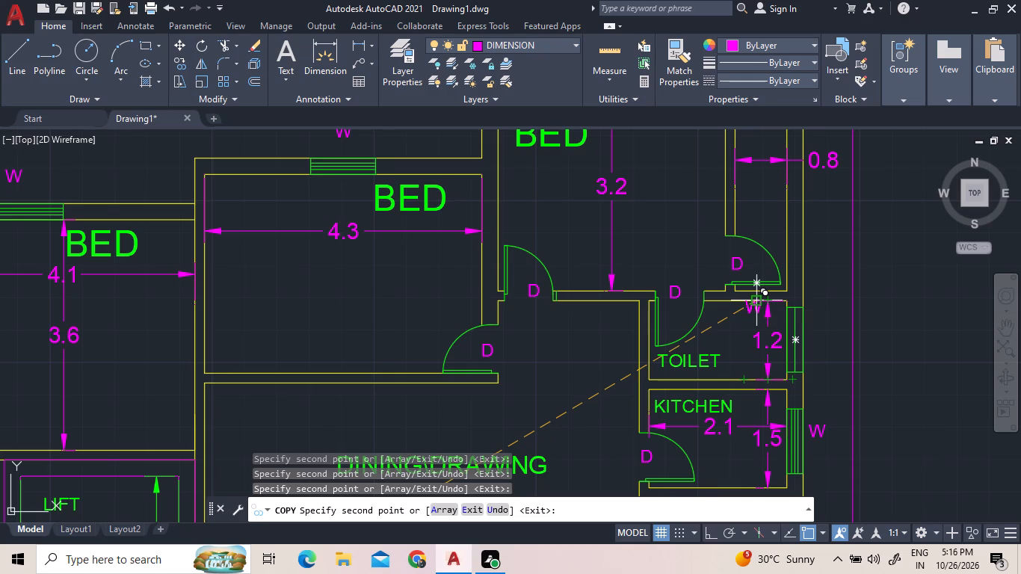
scroll(771, 290, down, 2)
scroll(784, 359, up, 3)
scroll(810, 336, down, 2)
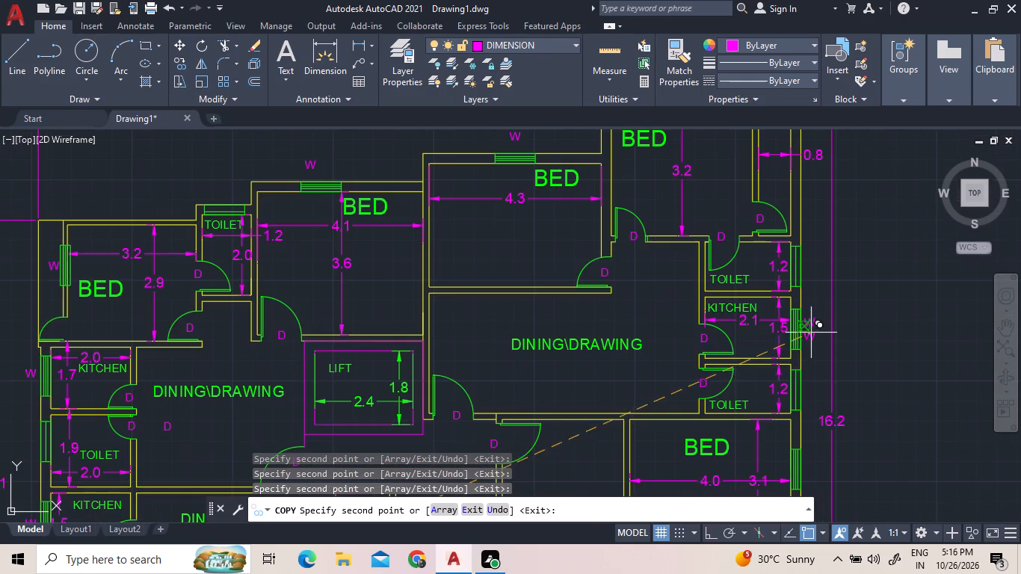
scroll(805, 396, down, 1)
scroll(805, 454, up, 4)
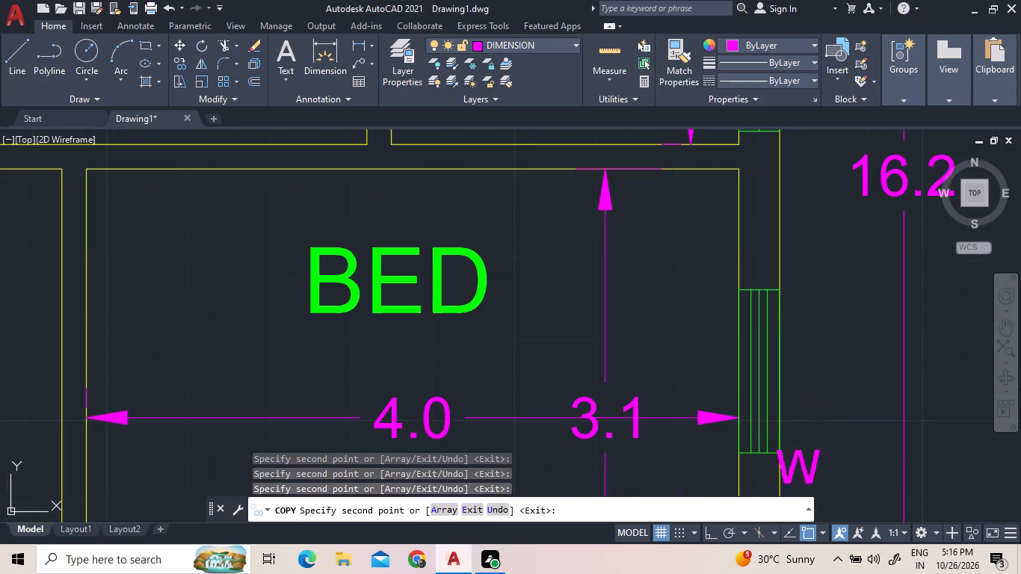
click(819, 380)
scroll(820, 274, down, 4)
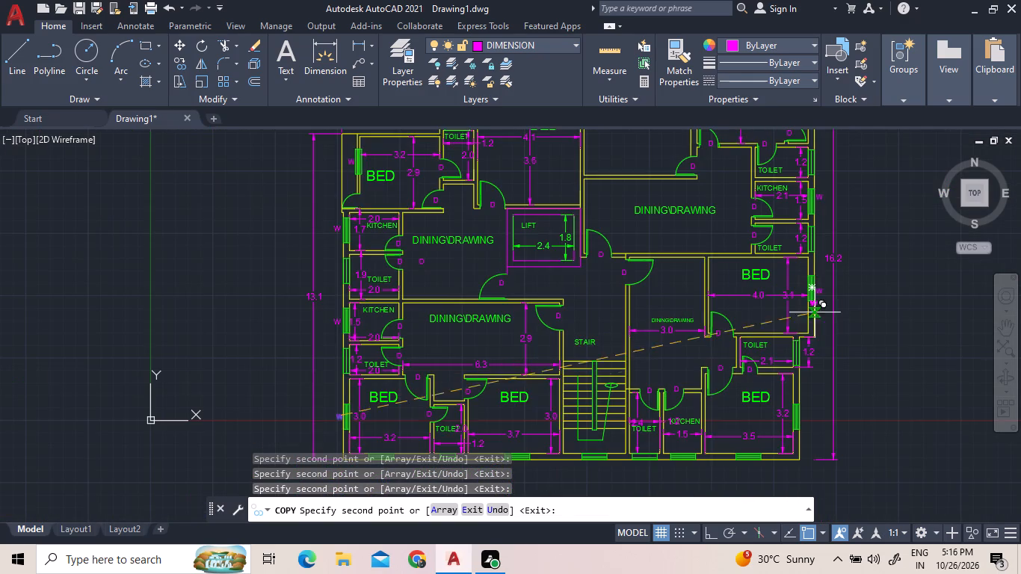
scroll(804, 479, up, 3)
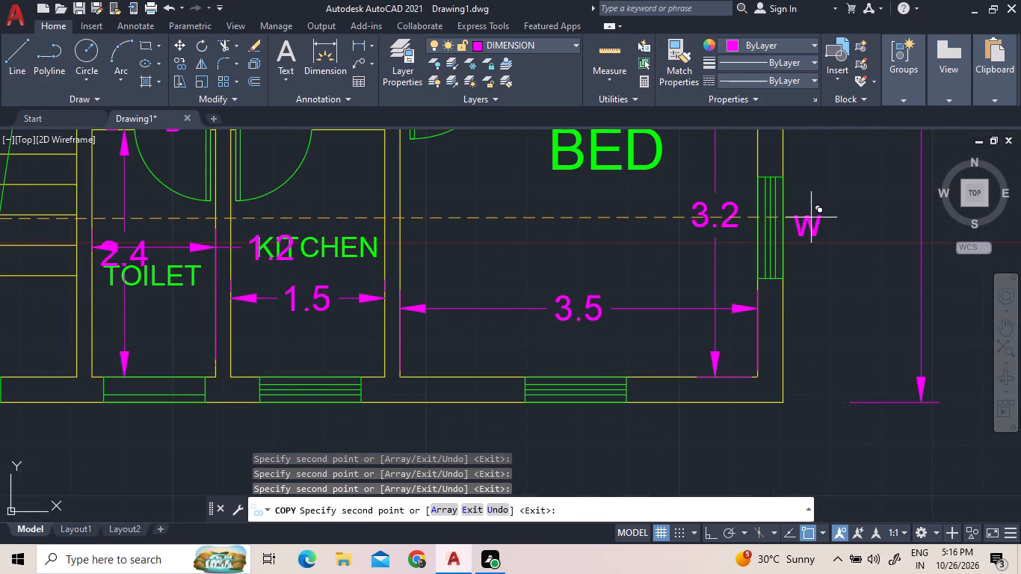
click(804, 216)
Copy the W tag to the south windows of the 3.5 bedroom, the 1.5 kitchen, the stair, the 3.7 bedroom and the southwest 3.2 bedroom.
scroll(605, 309, down, 1)
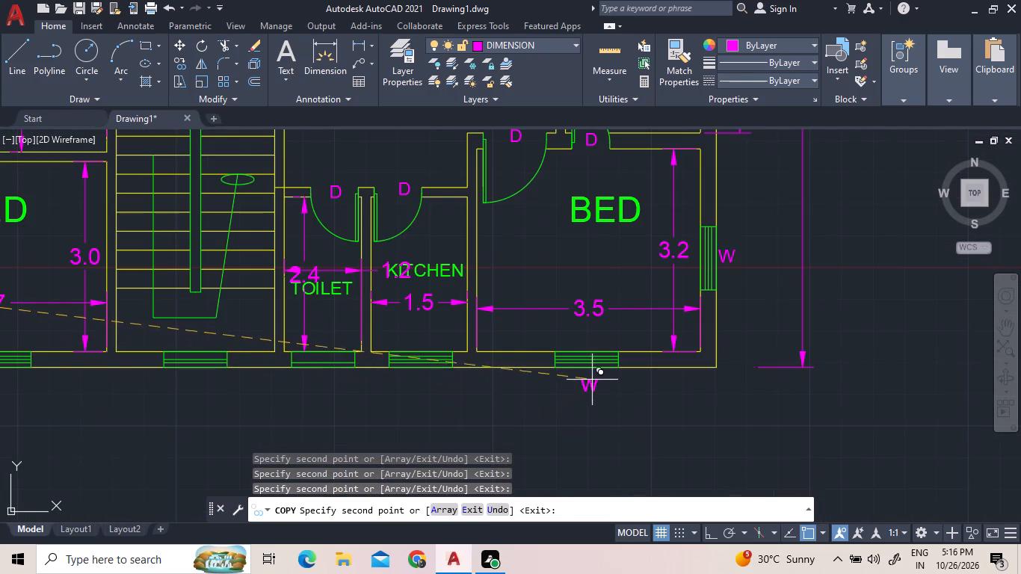
click(590, 374)
click(422, 379)
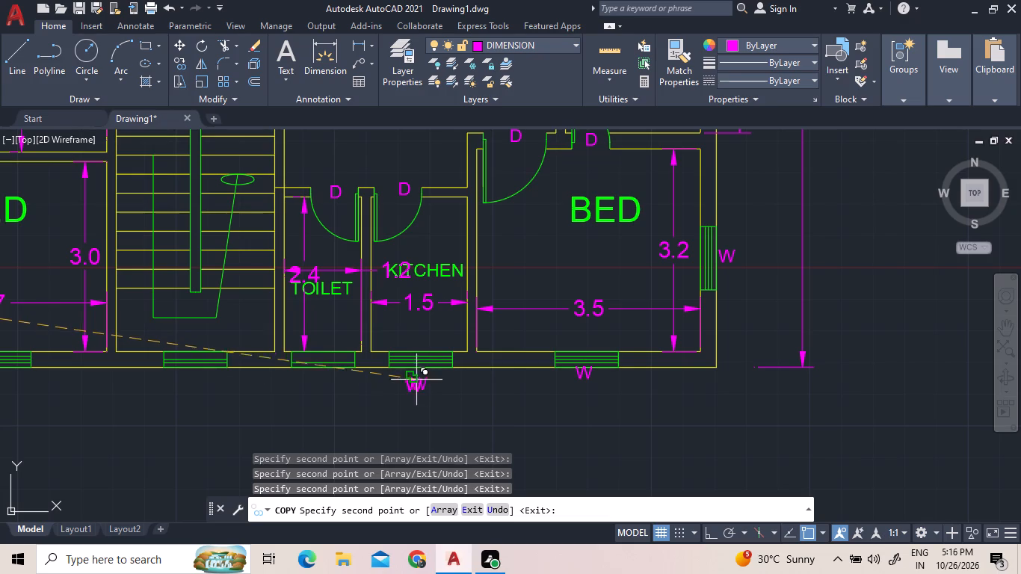
click(200, 381)
scroll(348, 320, down, 1)
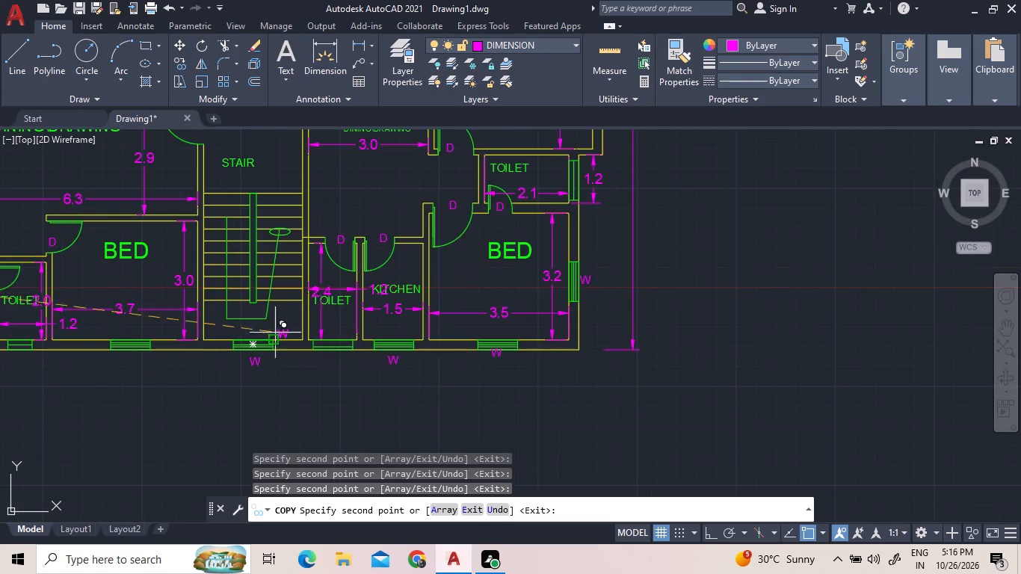
scroll(117, 349, up, 2)
click(144, 366)
scroll(345, 251, down, 3)
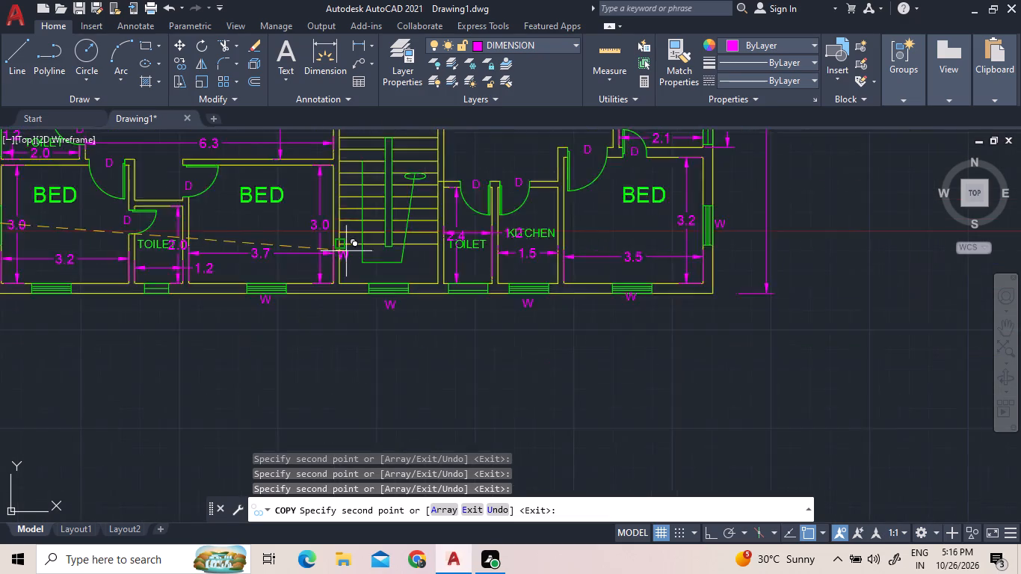
scroll(137, 278, up, 4)
click(266, 291)
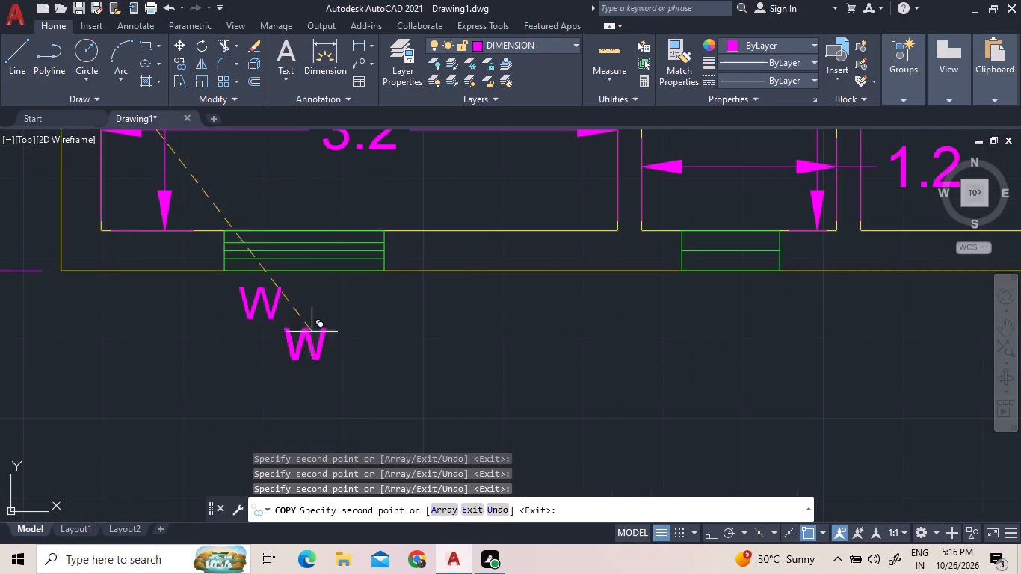
Copy the W tag below the south opening of the toilet just east of the stair, ending the copying there.
scroll(318, 362, down, 3)
scroll(726, 349, up, 1)
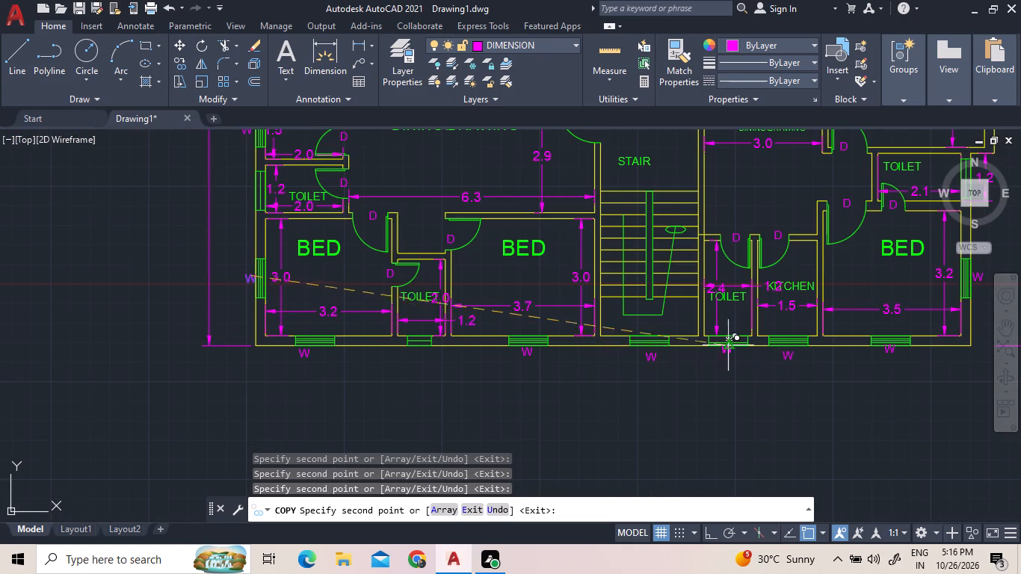
scroll(726, 349, up, 2)
click(730, 348)
right_click(725, 348)
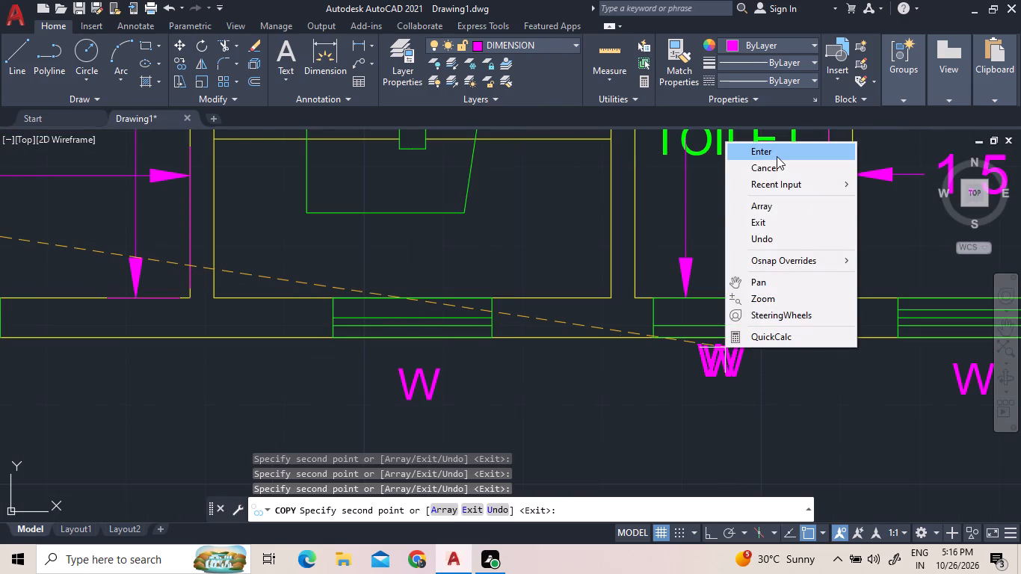
click(777, 156)
Change the tag below the south opening of the toilet beside the stair to V.
triple_click(722, 365)
click(722, 365)
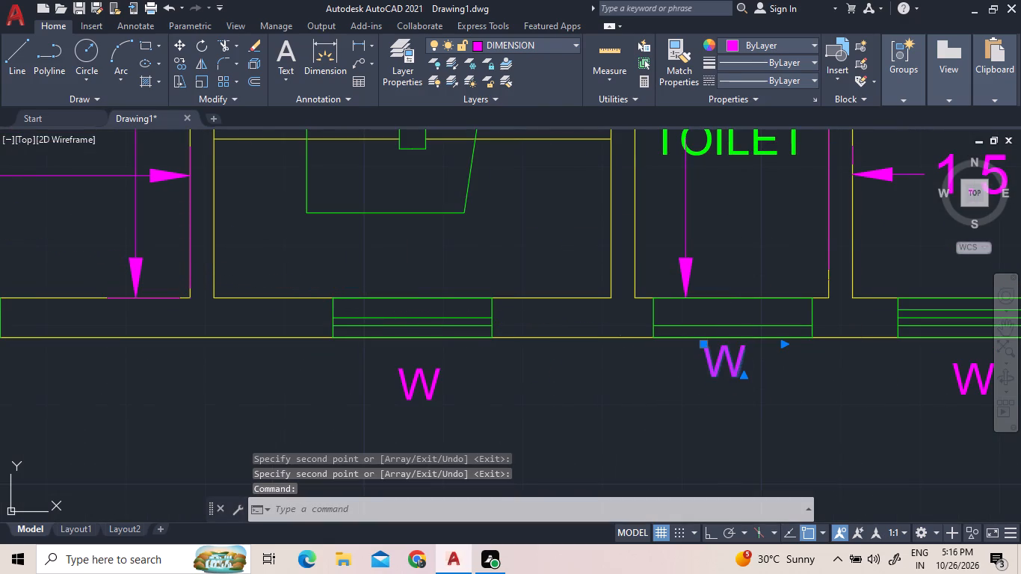
key(v)
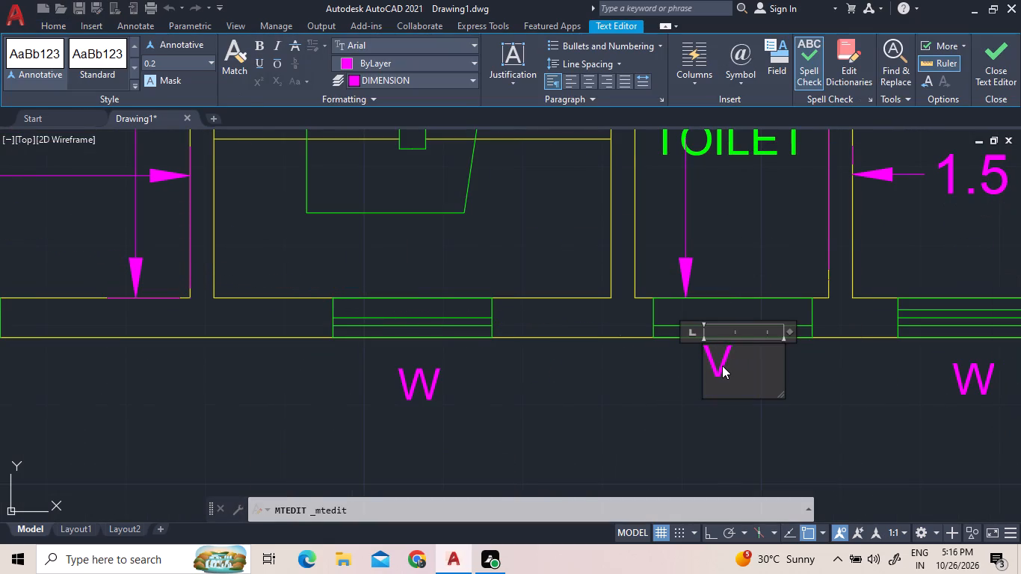
click(748, 409)
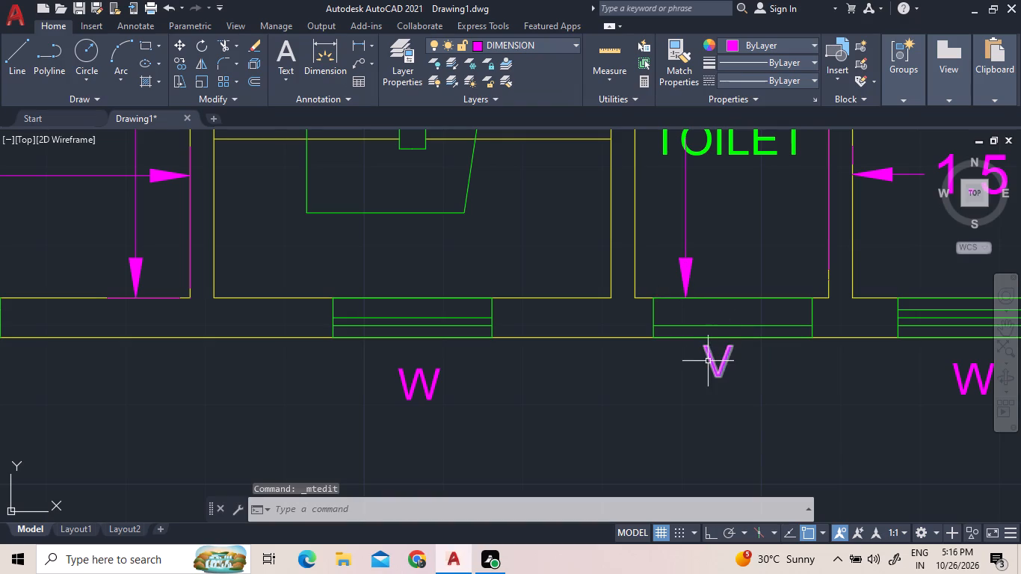
Copy the V tag from the toilet beside the stair to the east openings of the three toilets along the east wall.
right_click(708, 361)
click(666, 484)
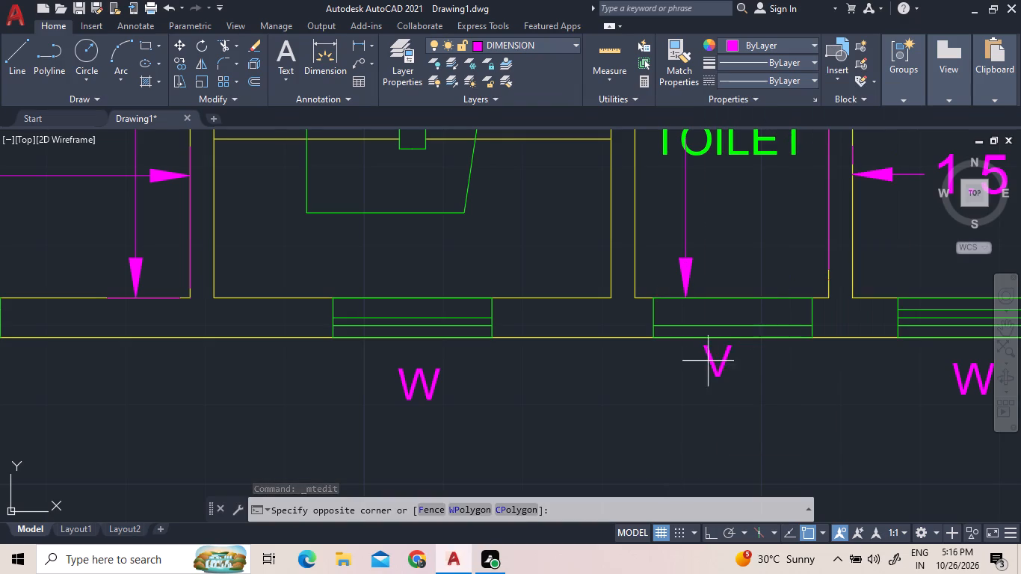
click(691, 382)
click(713, 366)
right_click(713, 366)
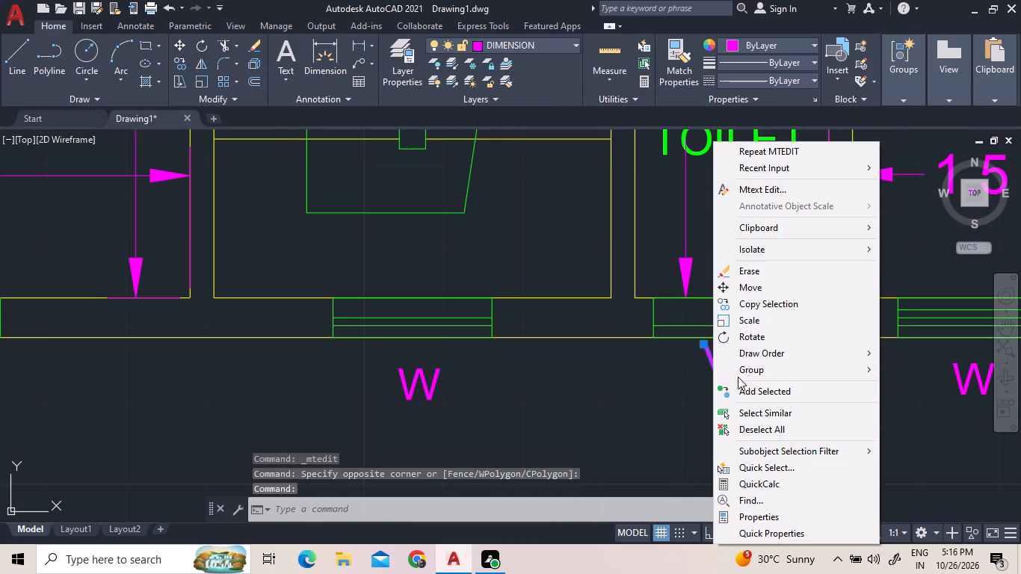
click(781, 300)
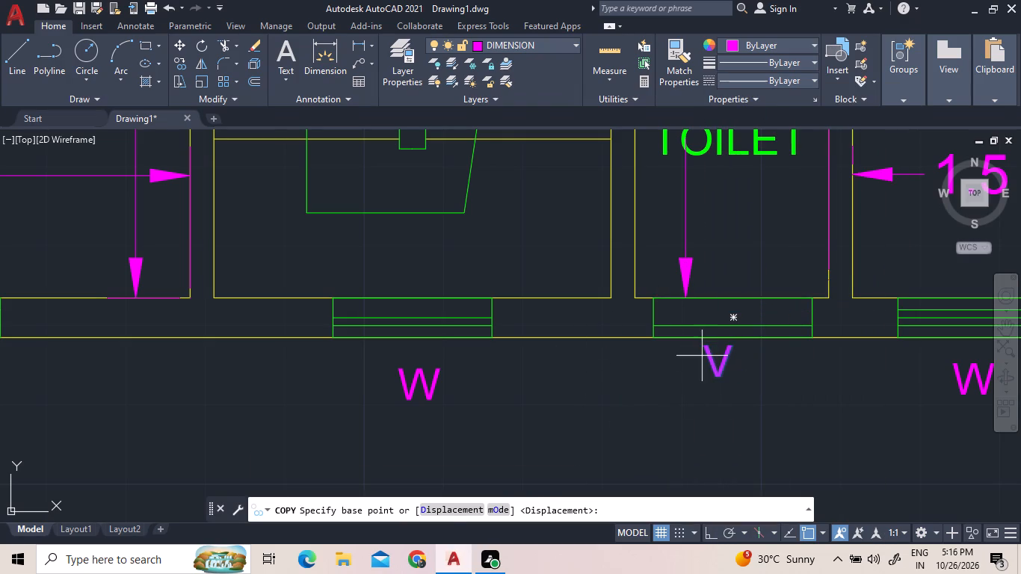
click(702, 357)
scroll(623, 474, down, 3)
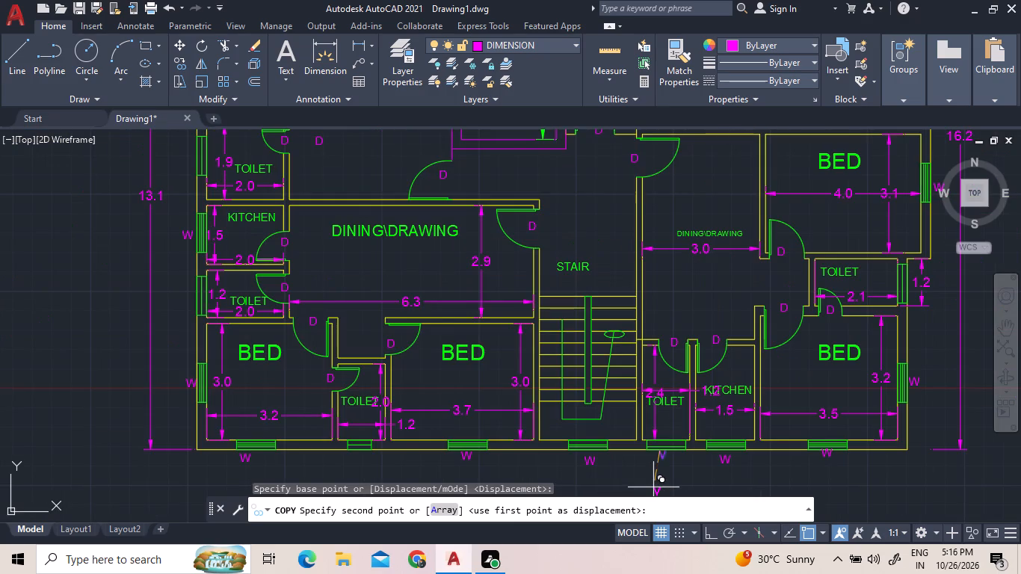
scroll(918, 268, up, 3)
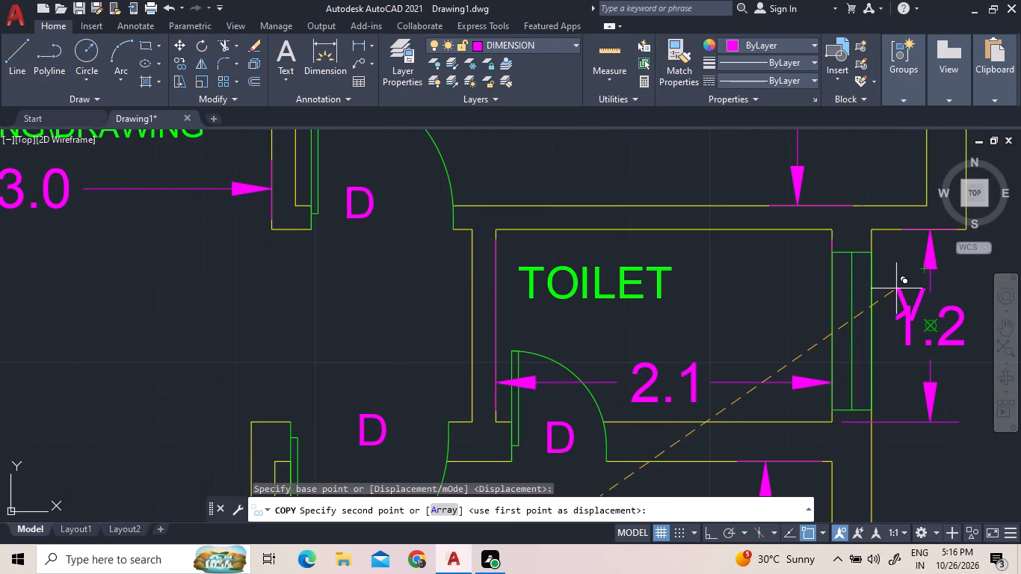
scroll(896, 288, up, 1)
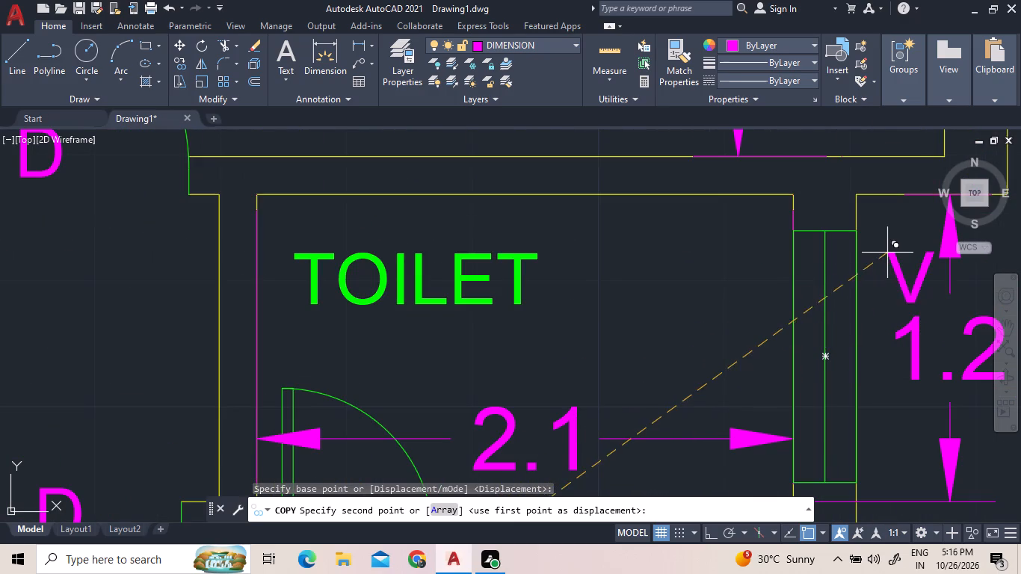
click(863, 250)
scroll(751, 372, down, 4)
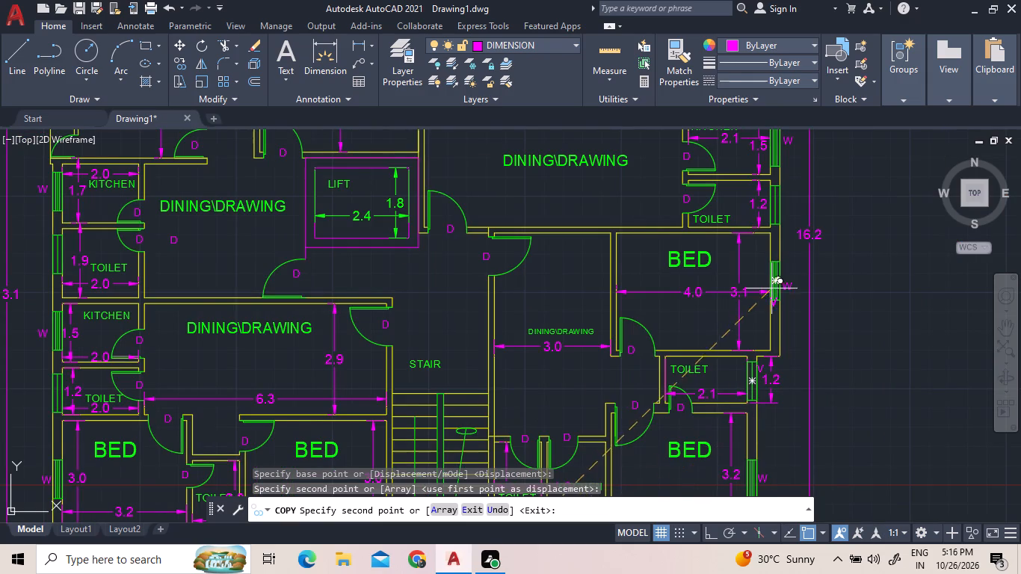
scroll(786, 198, up, 4)
click(764, 203)
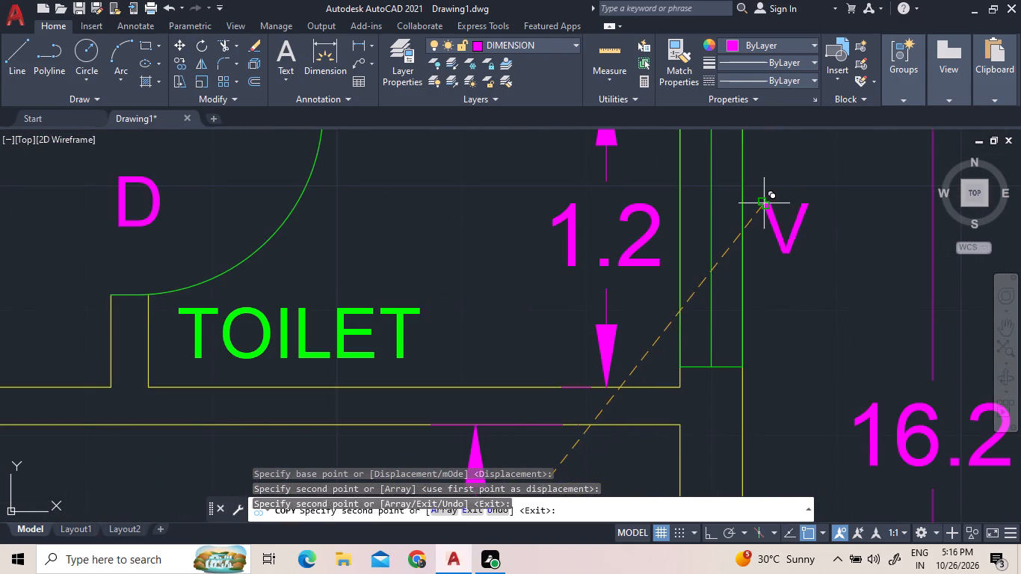
scroll(830, 412, down, 4)
click(818, 191)
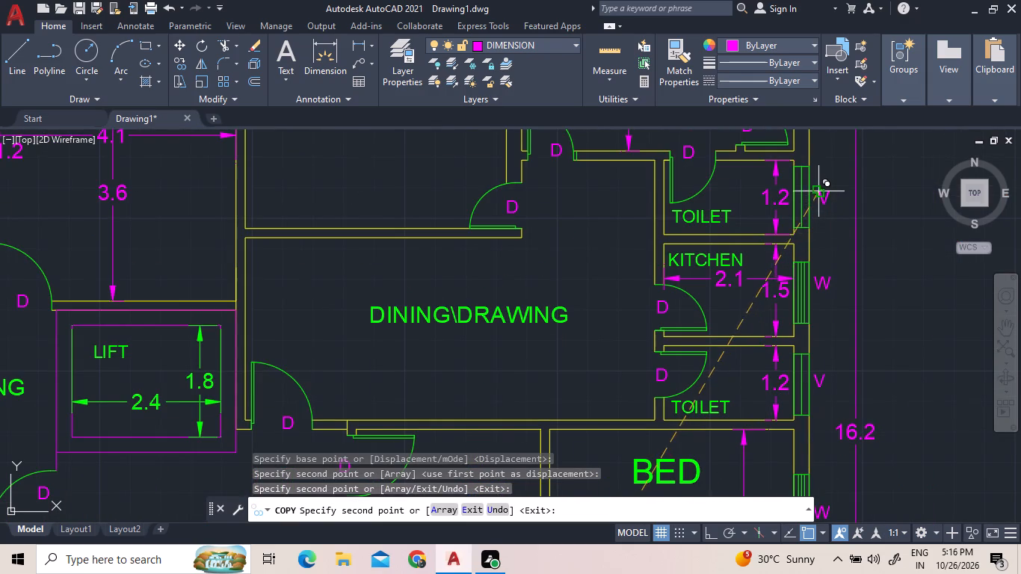
Copy the V tag to the north opening of the 1.2 by 2.0 toilet and the west openings of the two west-side toilets.
scroll(852, 303, down, 2)
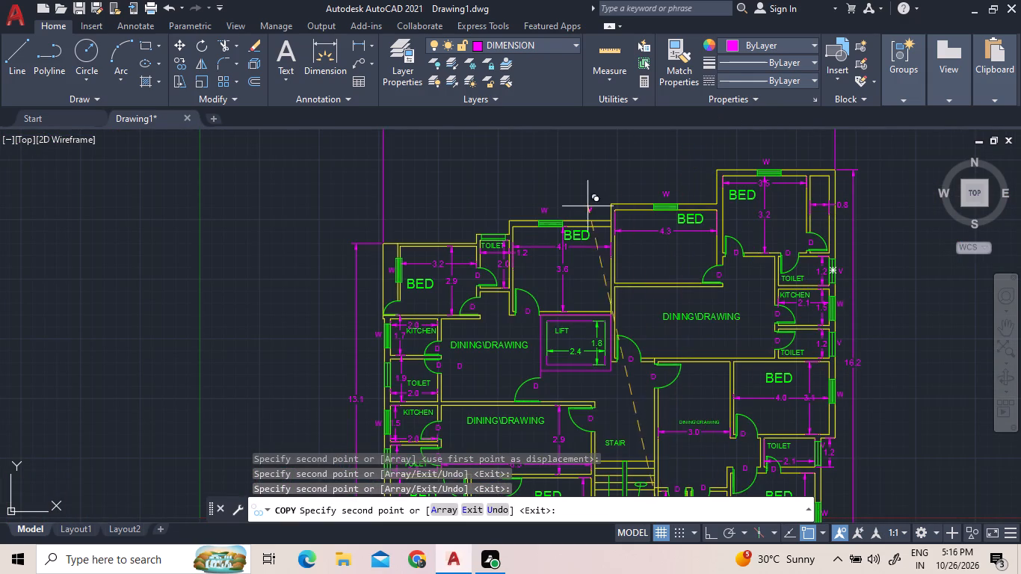
scroll(471, 217, up, 4)
click(544, 236)
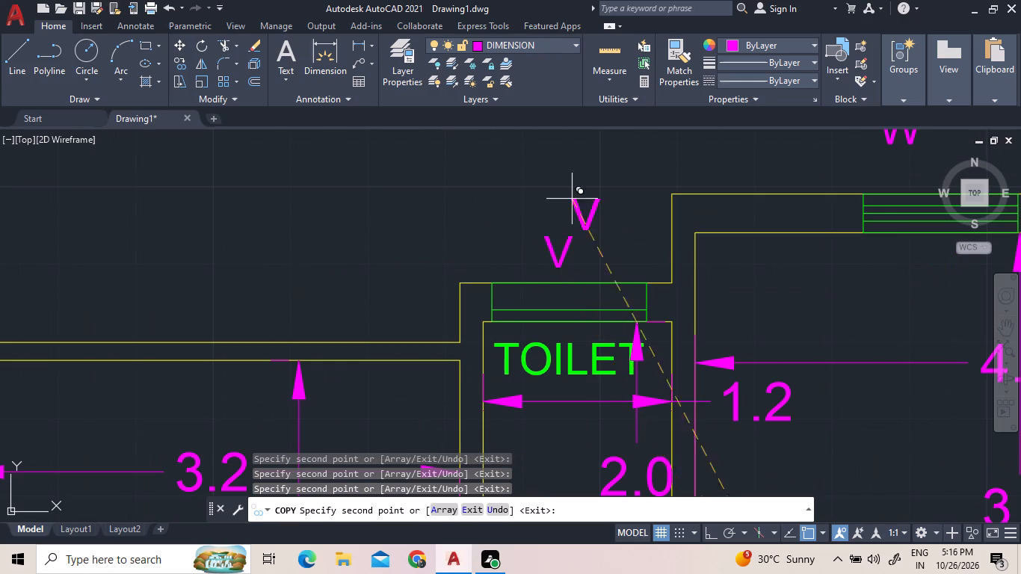
scroll(570, 204, down, 4)
scroll(409, 332, down, 2)
scroll(396, 429, up, 4)
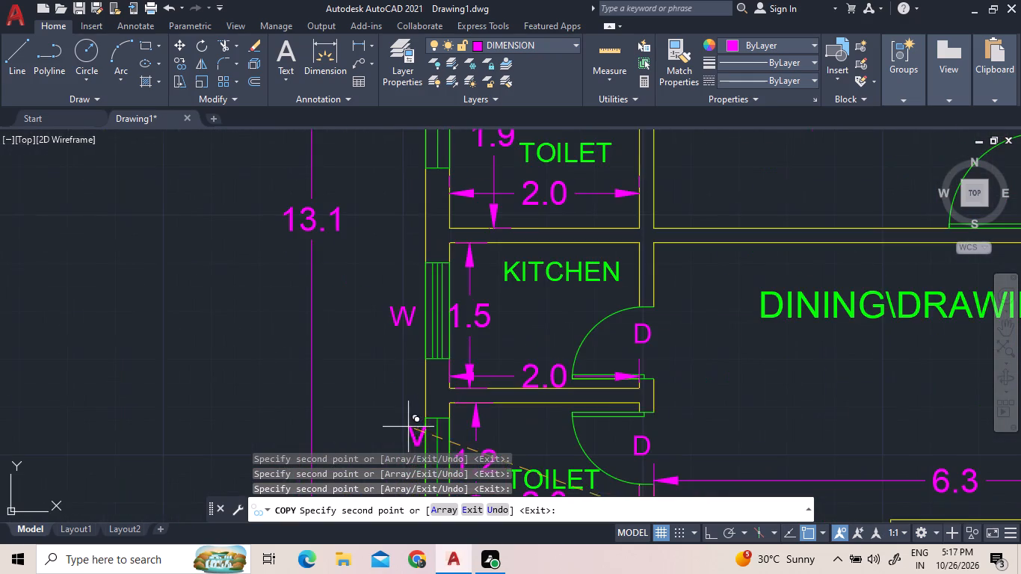
scroll(437, 251, down, 2)
scroll(419, 197, up, 4)
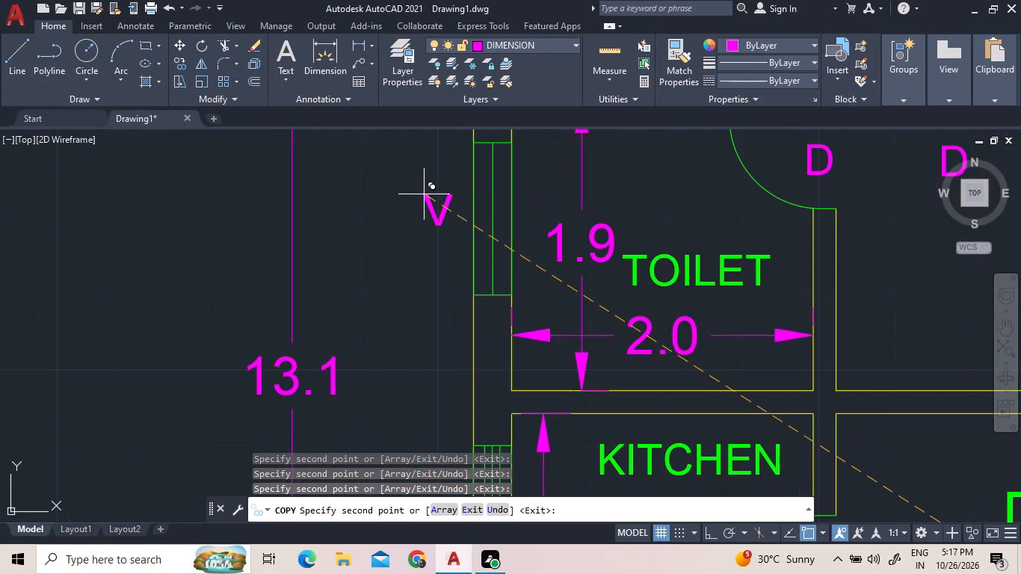
click(432, 194)
scroll(433, 132, down, 3)
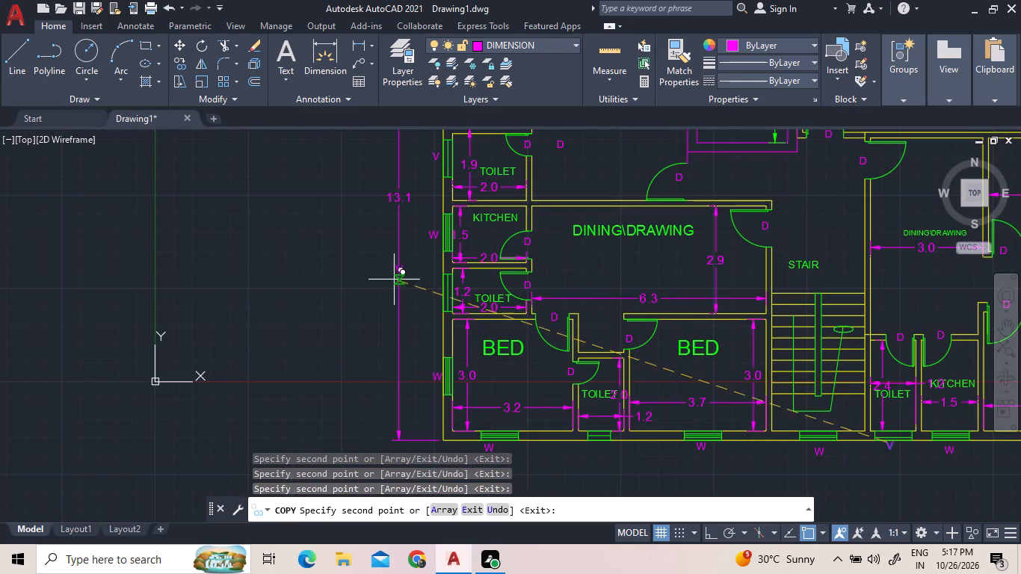
scroll(409, 305, up, 3)
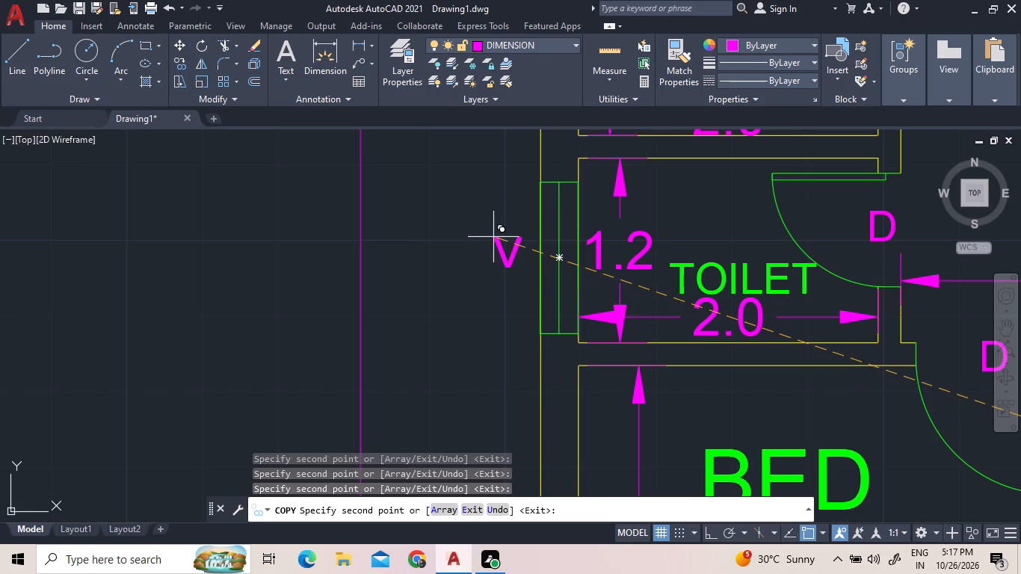
click(493, 237)
Copy the V tag below the south opening of the toilet between the 3.2 and 3.7 bedrooms, ending the copying there.
scroll(422, 254, down, 3)
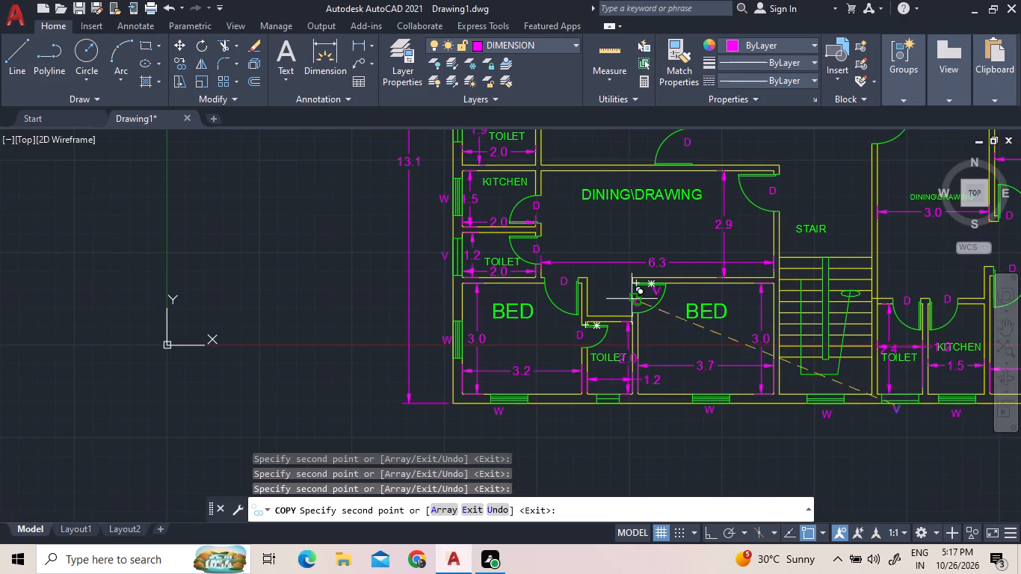
scroll(599, 423, up, 4)
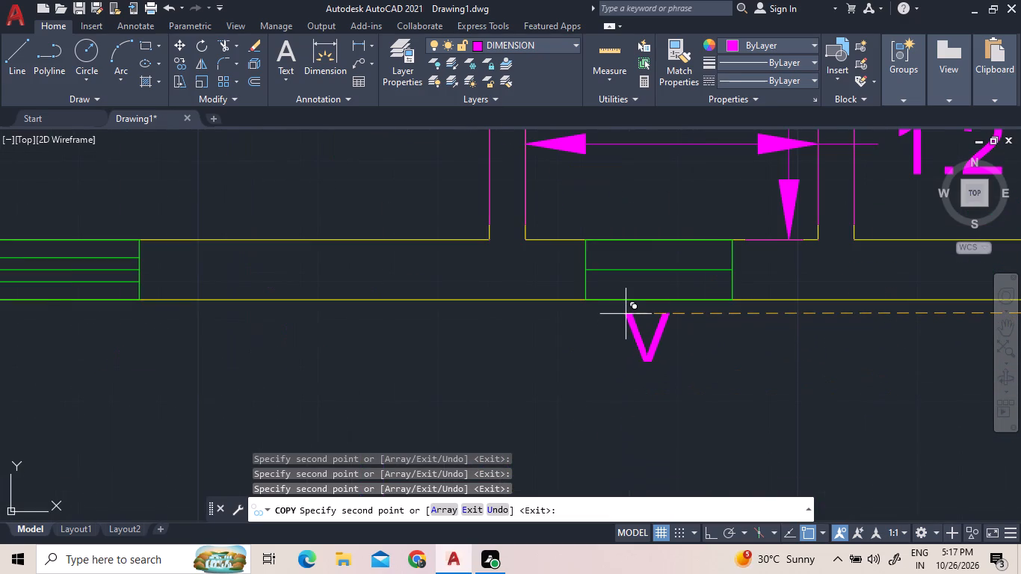
click(626, 314)
scroll(608, 399, down, 5)
scroll(695, 493, down, 1)
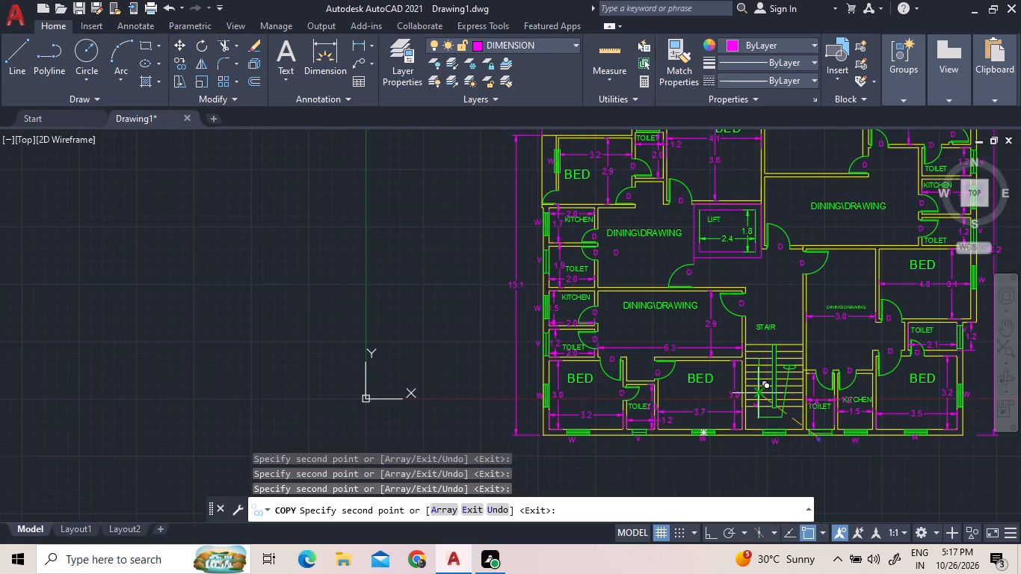
scroll(675, 265, down, 1)
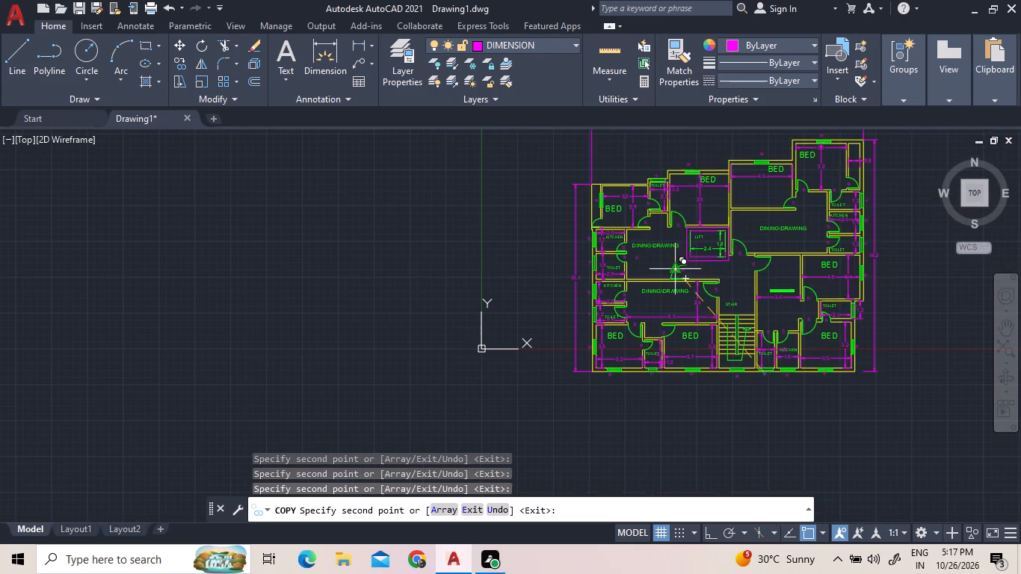
scroll(661, 132, up, 3)
scroll(645, 181, down, 1)
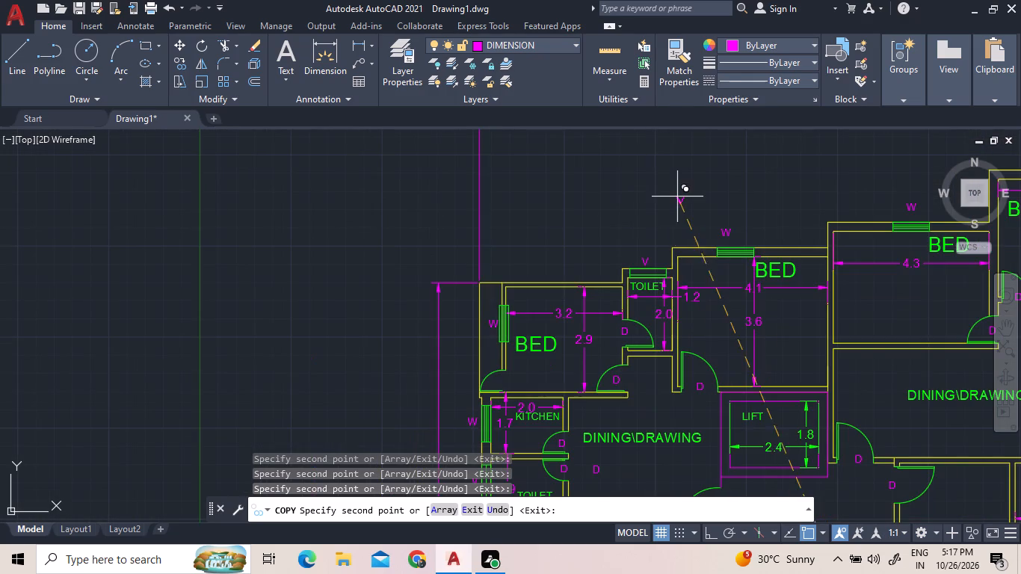
scroll(685, 199, down, 1)
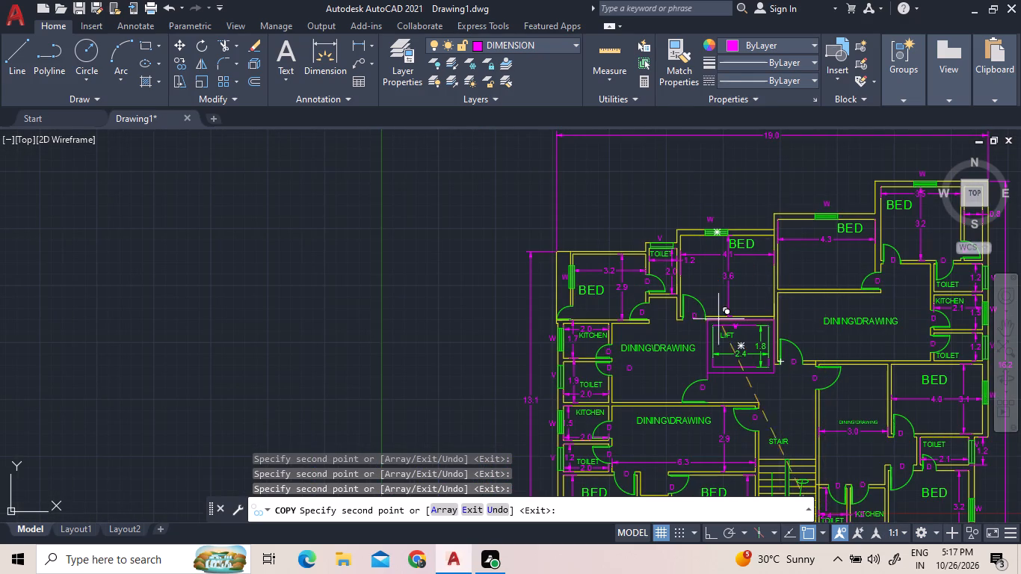
right_click(642, 184)
click(658, 186)
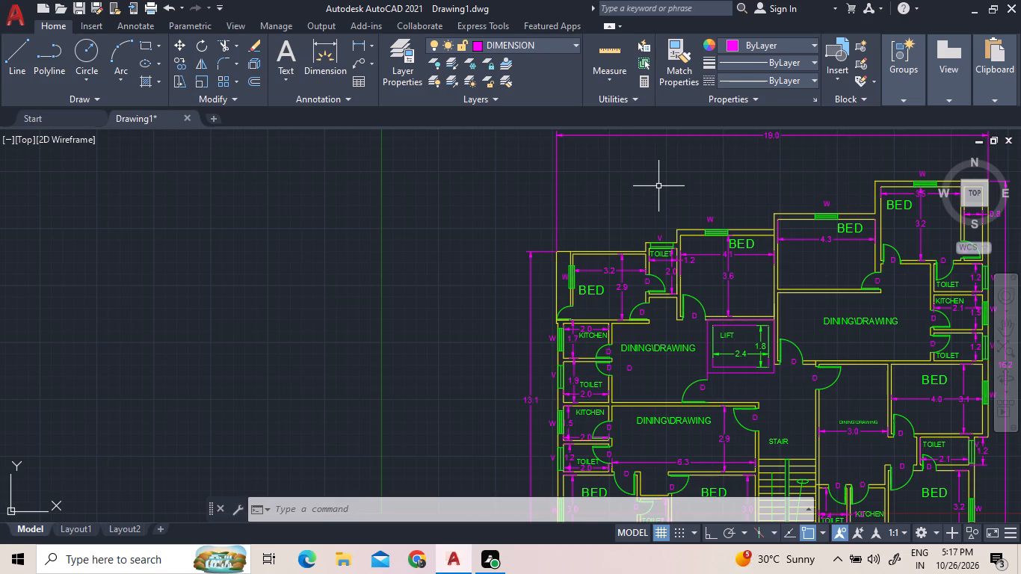
Write the multiline text note "wide opening" in lowercase outside the plan's northwest corner, beyond the west overall dimension.
scroll(608, 259, up, 2)
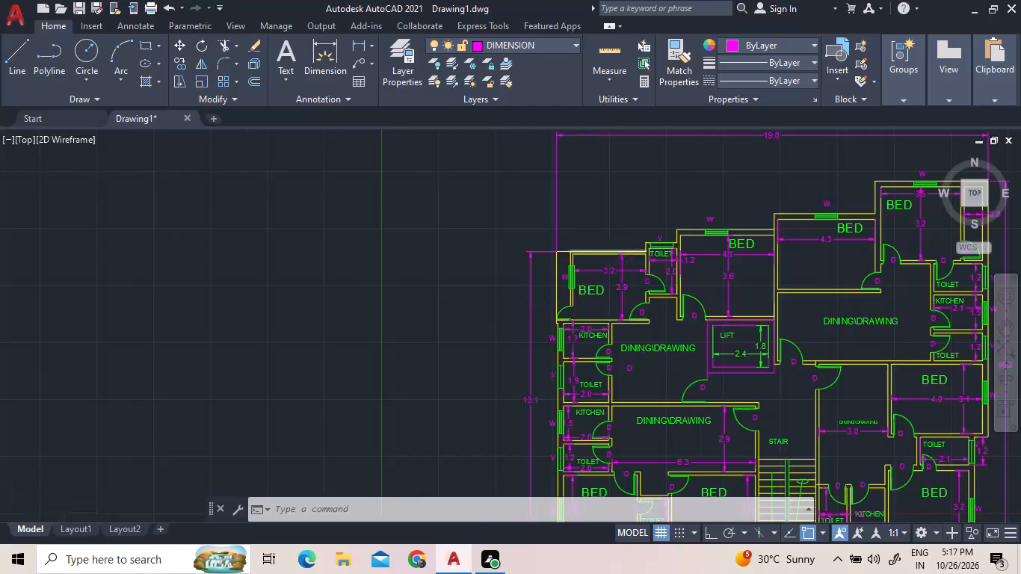
scroll(608, 259, up, 2)
scroll(565, 263, down, 1)
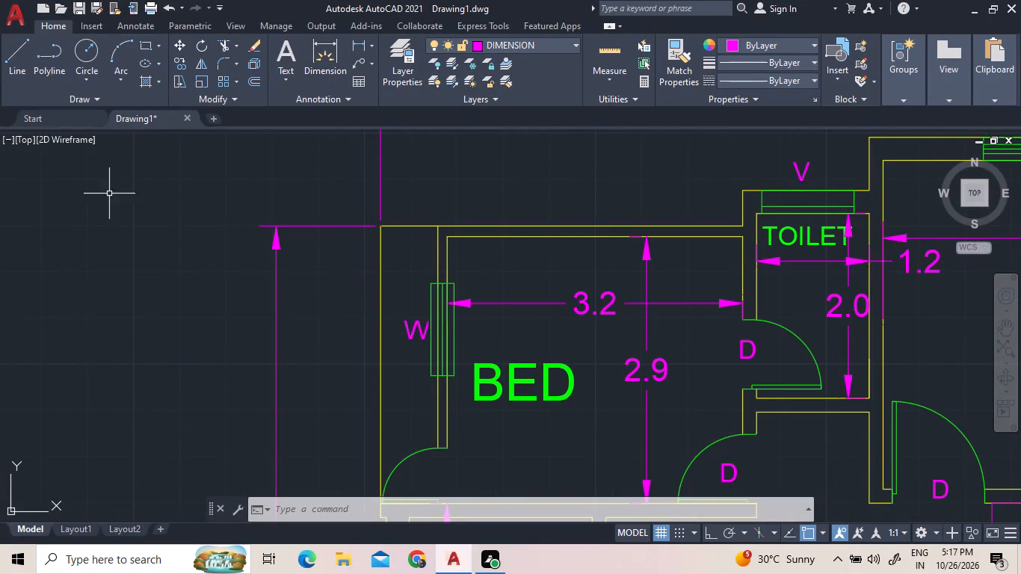
click(286, 69)
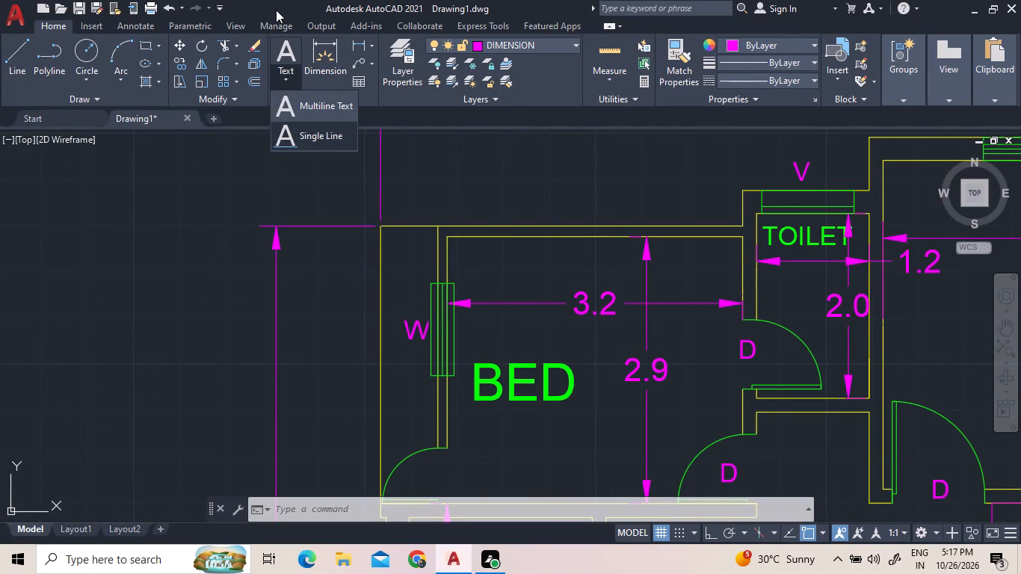
click(286, 50)
drag(78, 197, 78, 209)
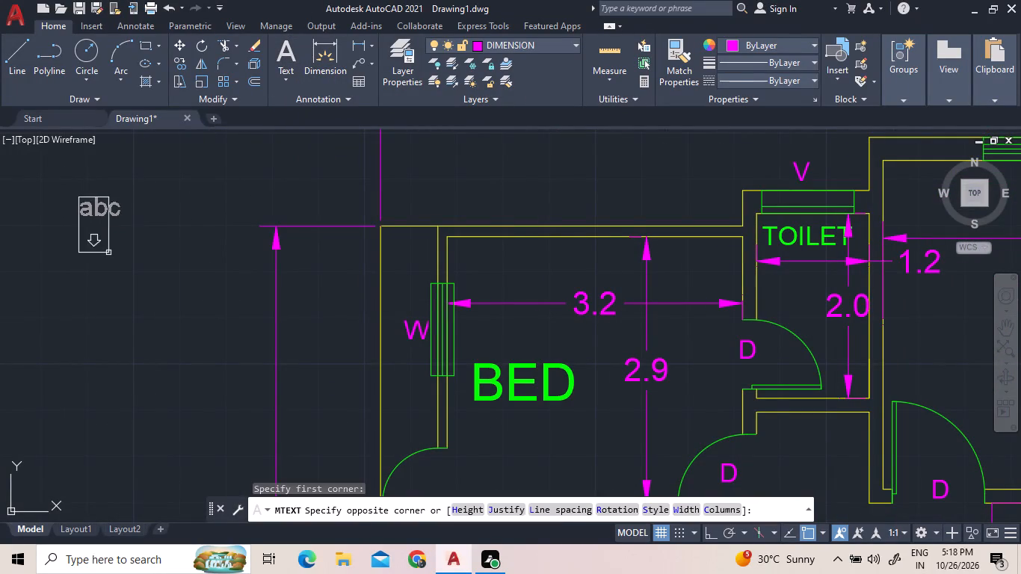
click(134, 270)
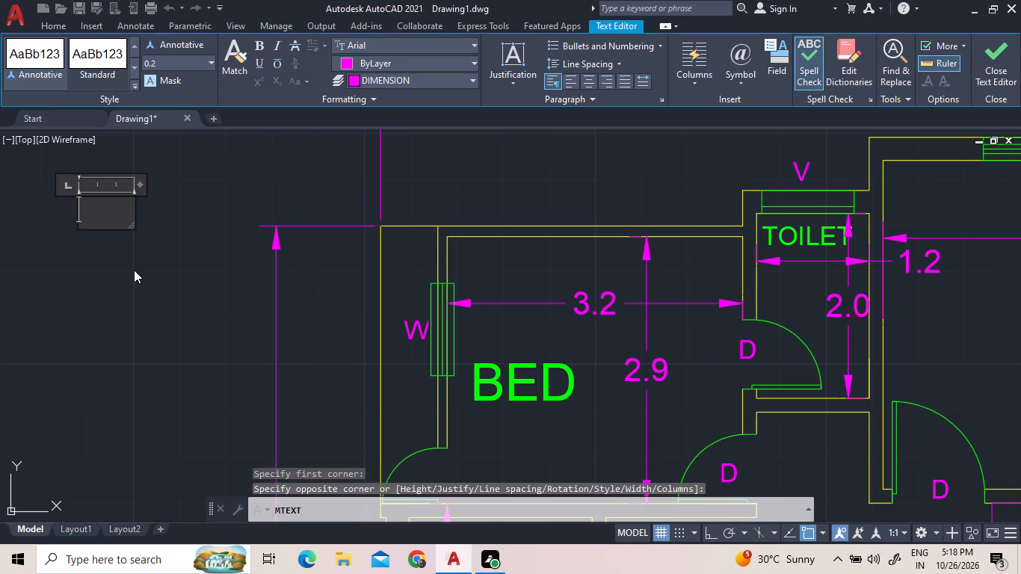
text(WIDE)
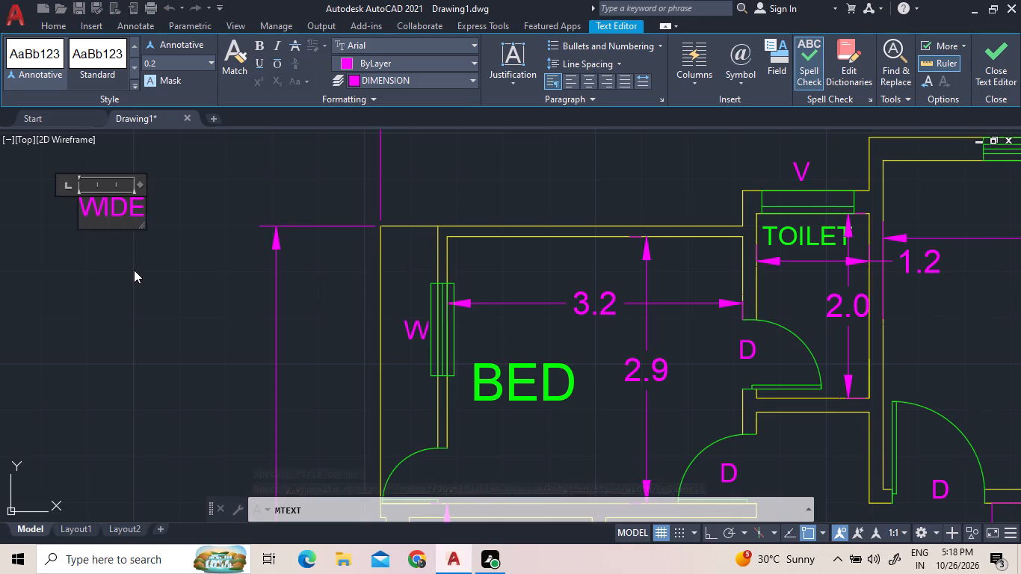
key(BackSpace)
key(BackSpace)
key(BackSpace)
key(BackSpace)
key(w)
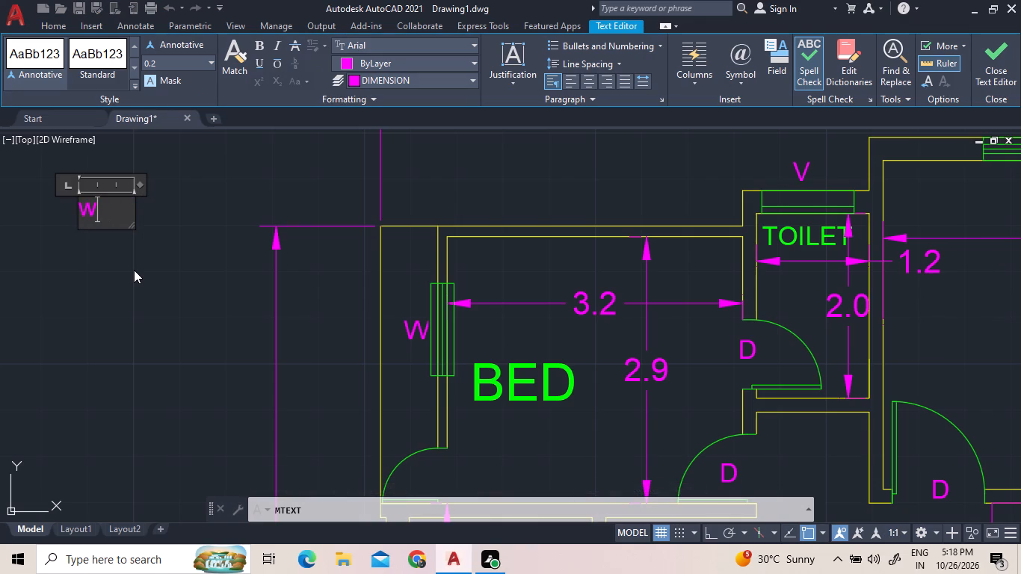
text(ide)
key(space)
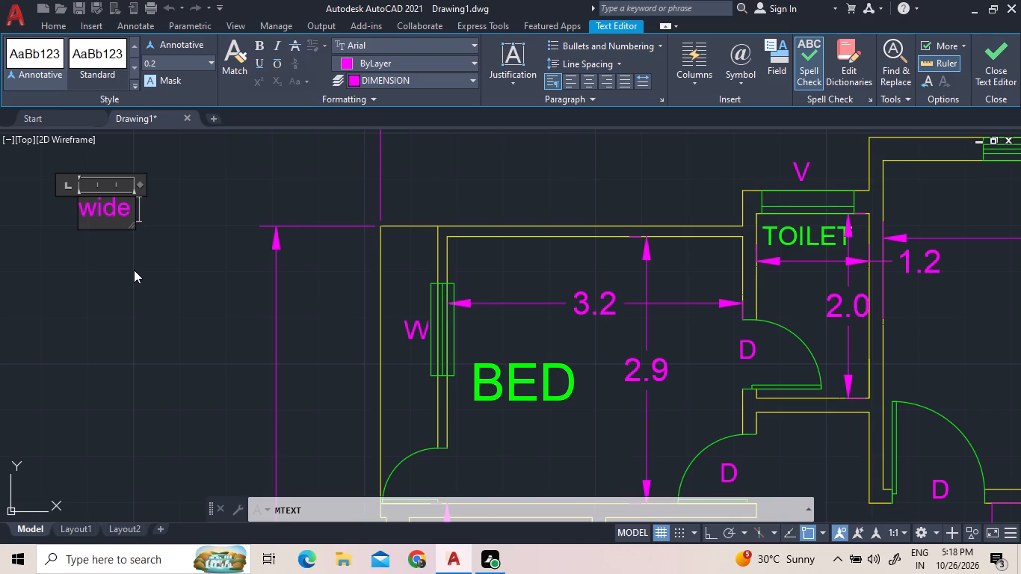
text(op)
text(ening)
key(space)
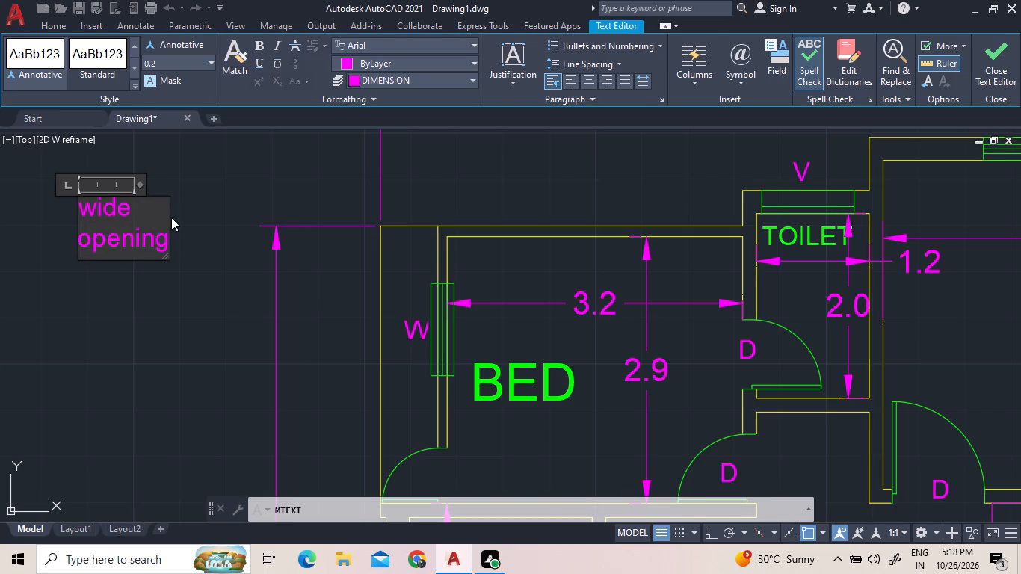
Widen the note's text frame so "wide opening" fits on one line, and finish editing the text.
drag(168, 209, 275, 242)
right_click(194, 238)
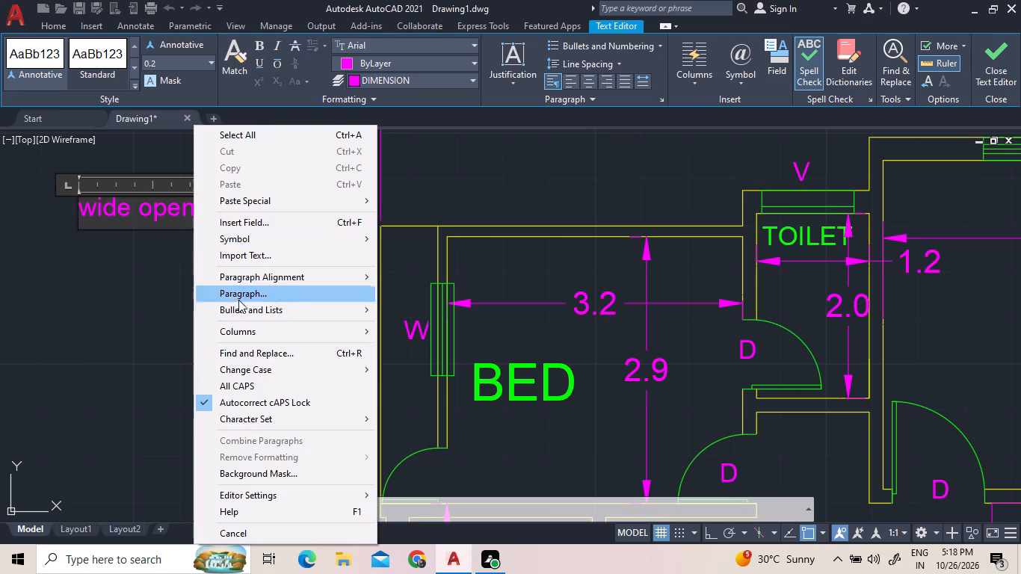
click(130, 348)
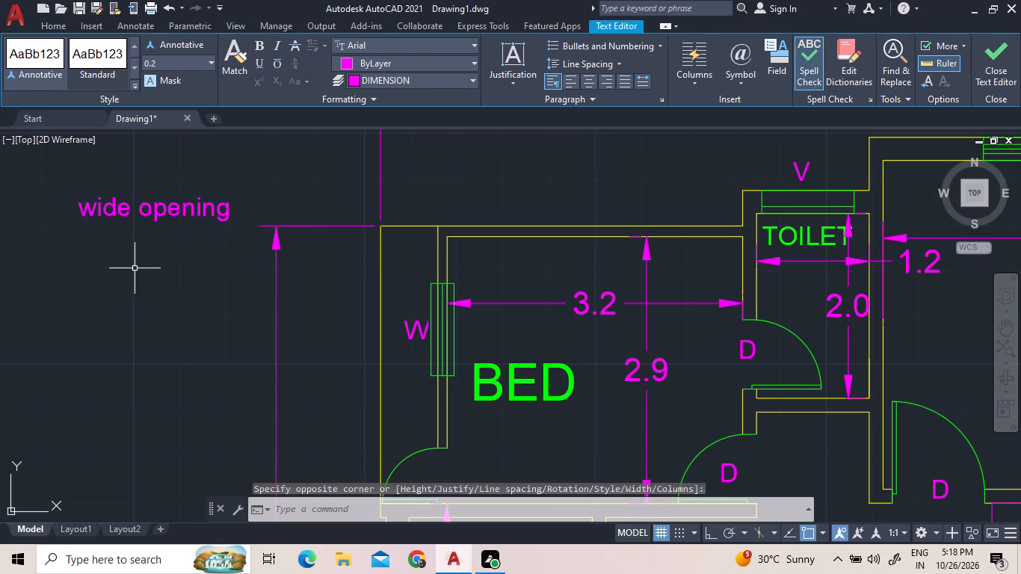
Rotate the "wide opening" note to vertical so it reads downward, using ortho mode for the angle.
click(161, 204)
right_click(148, 217)
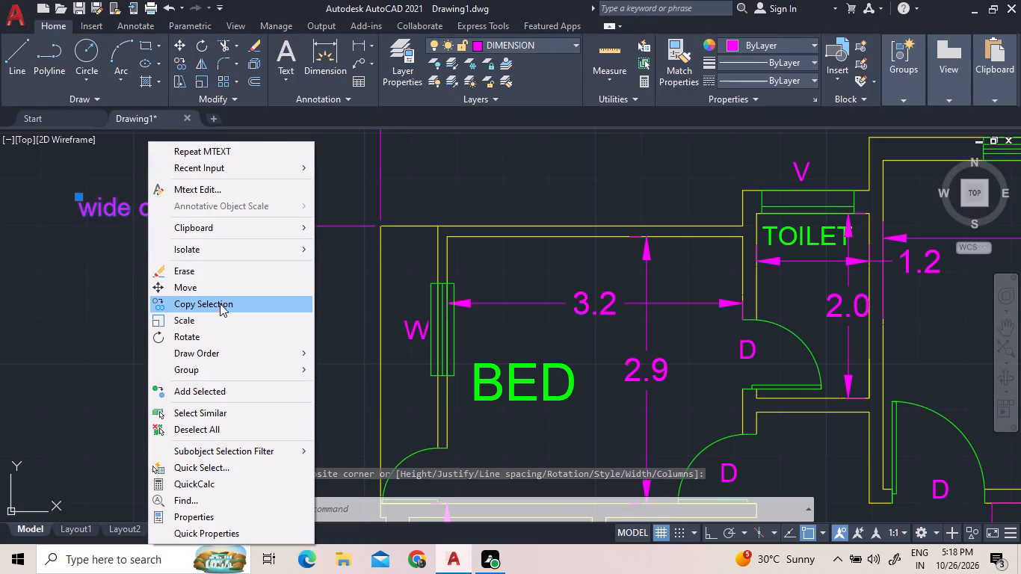
click(203, 332)
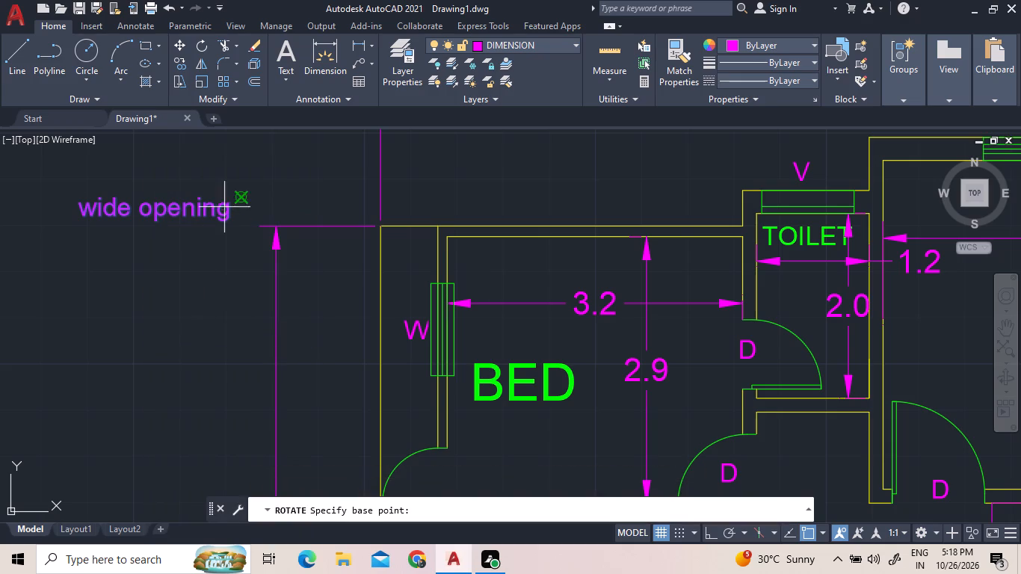
drag(228, 199, 229, 215)
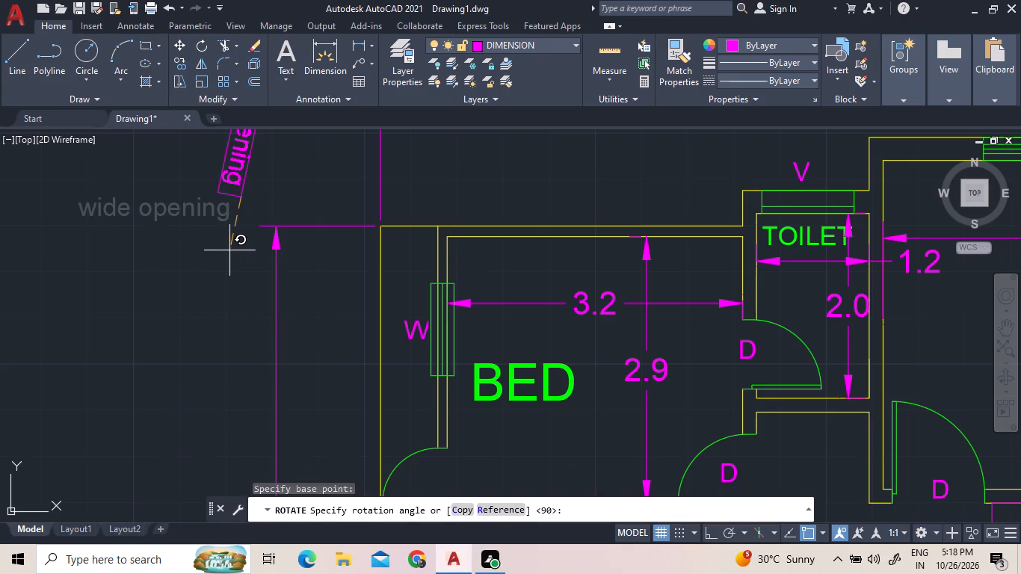
key(F8)
click(229, 250)
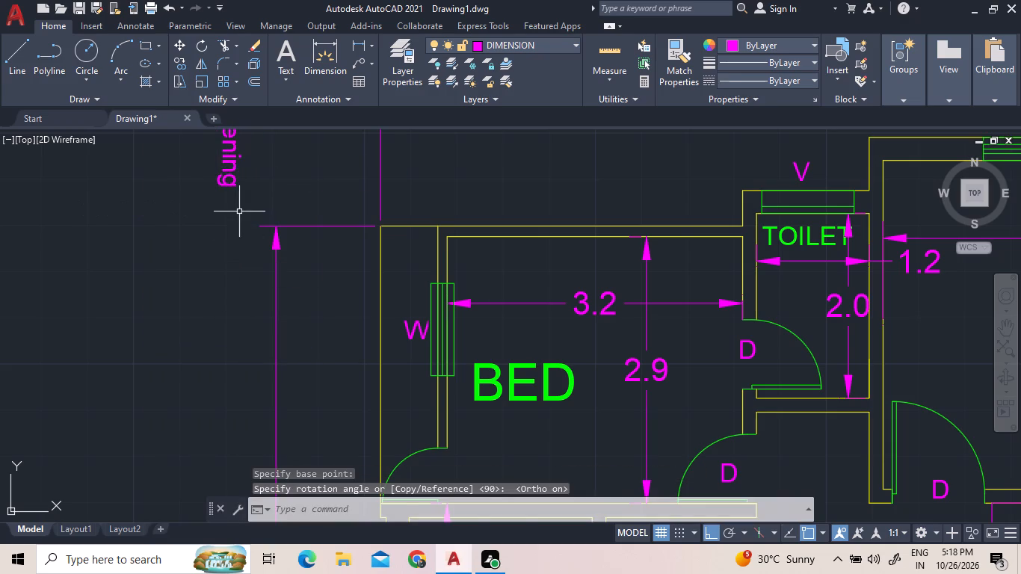
Move the vertical "wide opening" note into the narrow strip west of the 3.2 by 2.9 bedroom, beside its W tag.
click(241, 207)
click(200, 169)
right_click(200, 169)
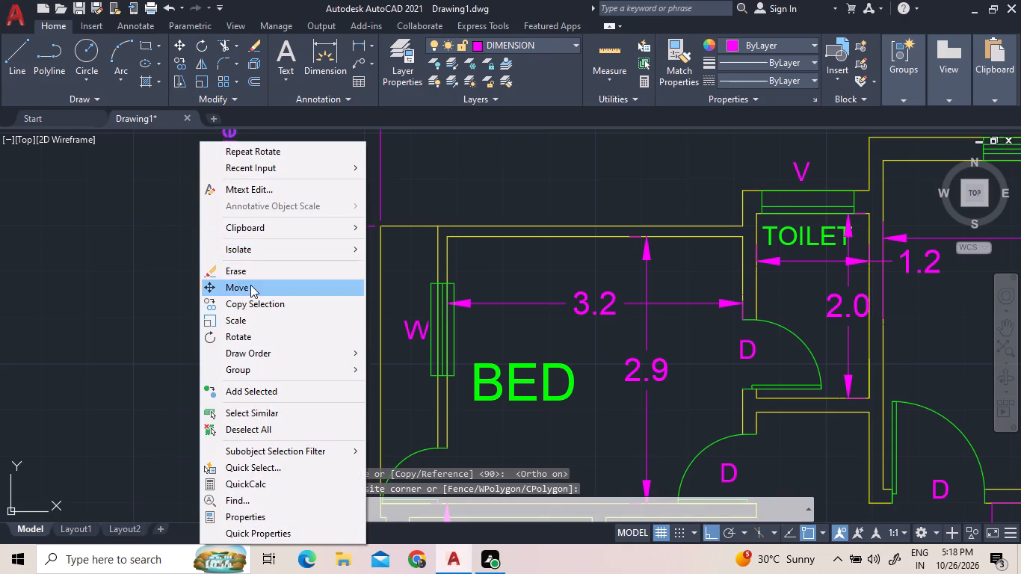
click(250, 285)
click(233, 152)
scroll(326, 330, down, 1)
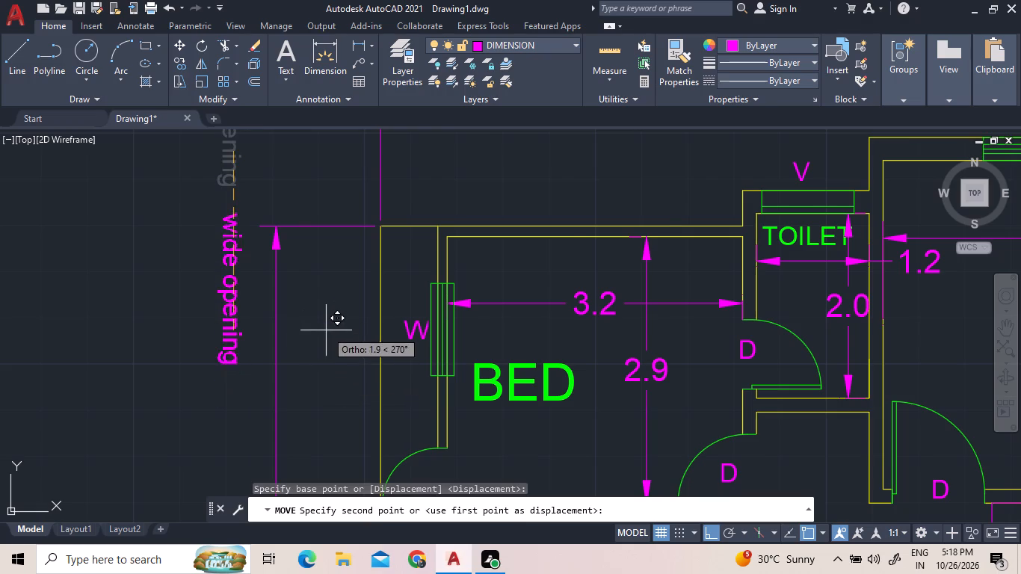
key(F8)
scroll(326, 309, down, 1)
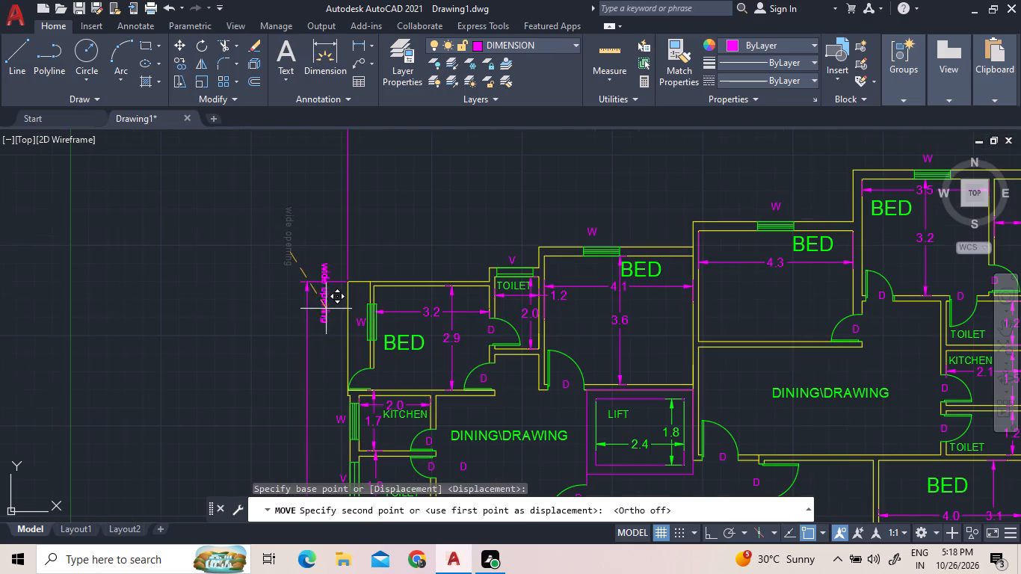
scroll(354, 333, up, 3)
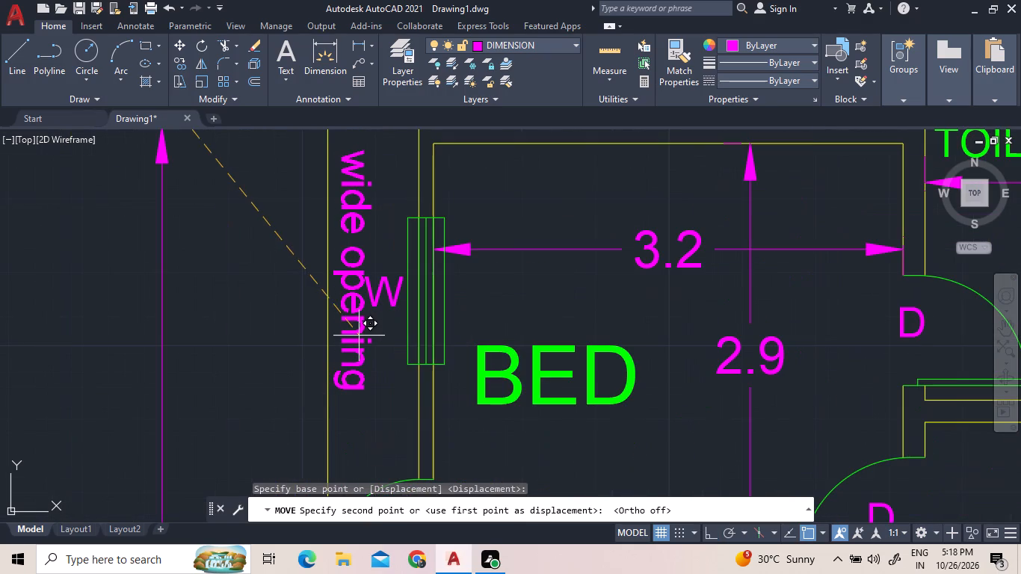
click(359, 337)
Copy the vertical "wide opening" note into the 0.8-wide strip east of the 3.5 by 3.2 bedroom, and end copying.
scroll(300, 351, down, 4)
scroll(289, 340, up, 4)
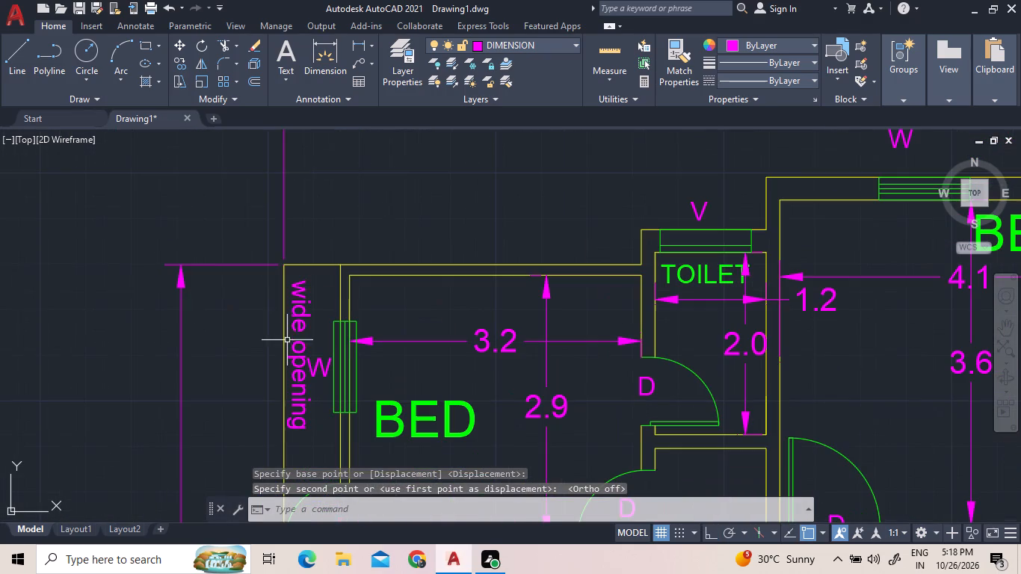
click(297, 318)
right_click(297, 318)
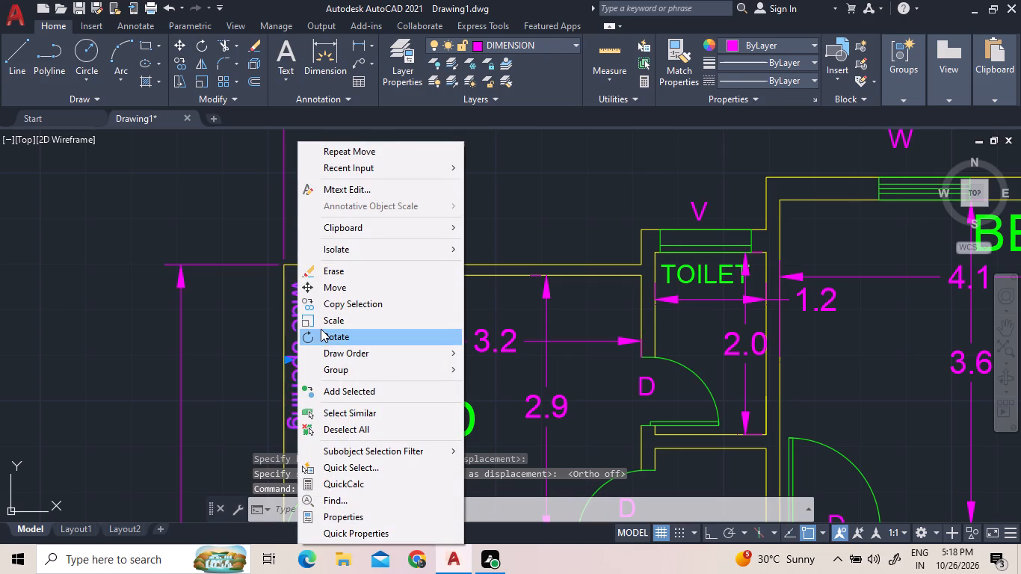
click(336, 303)
click(332, 303)
scroll(366, 324, down, 5)
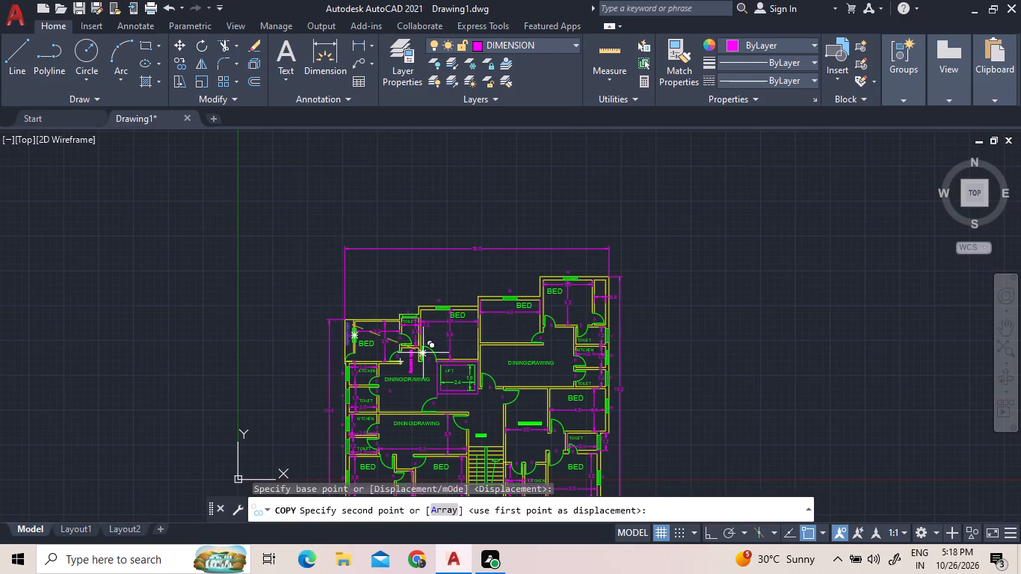
scroll(623, 270, up, 4)
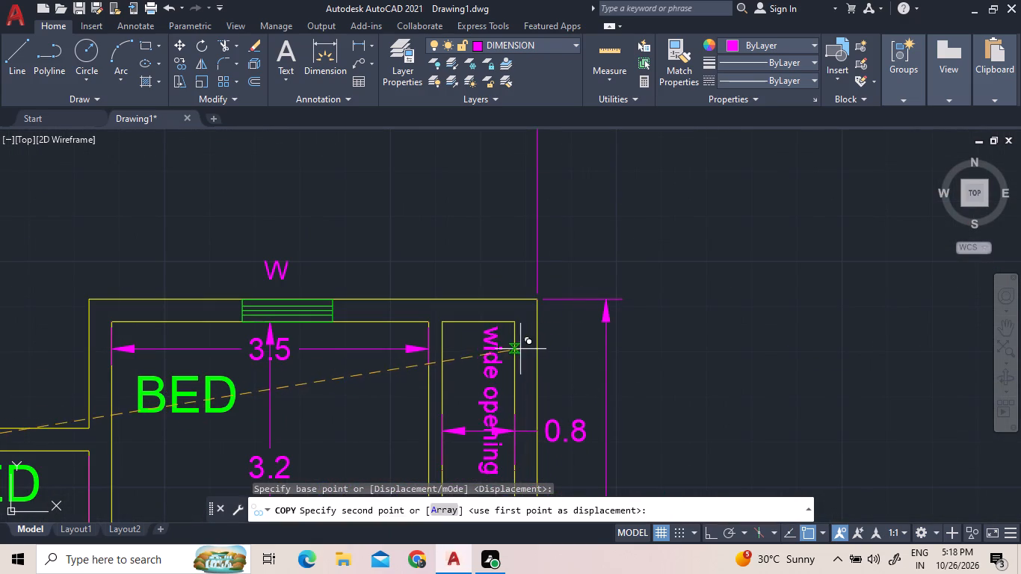
click(511, 352)
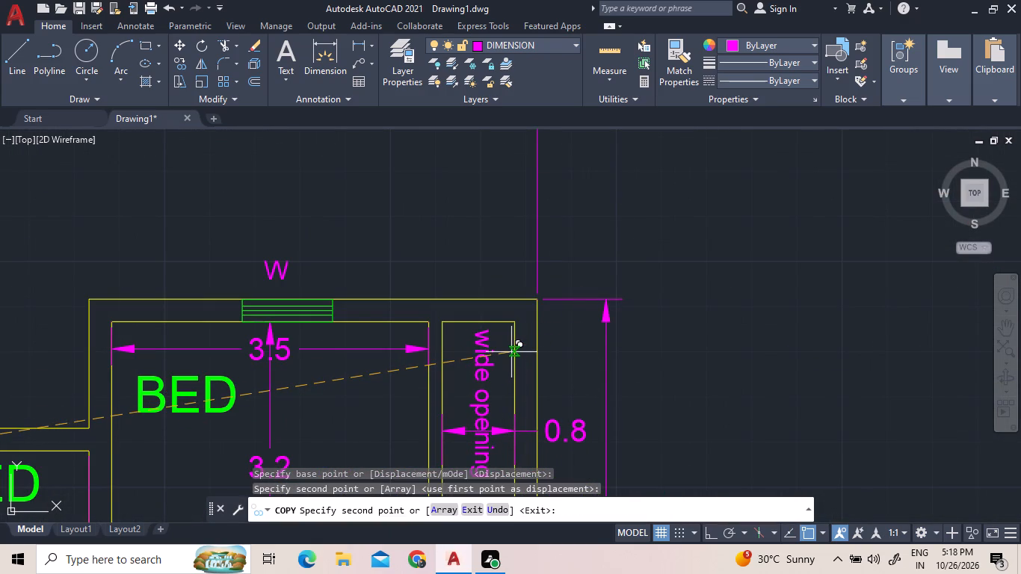
right_click(753, 241)
click(758, 250)
Examine the door, window and ventilator tags across the whole floor plan for completeness.
scroll(758, 250, down, 5)
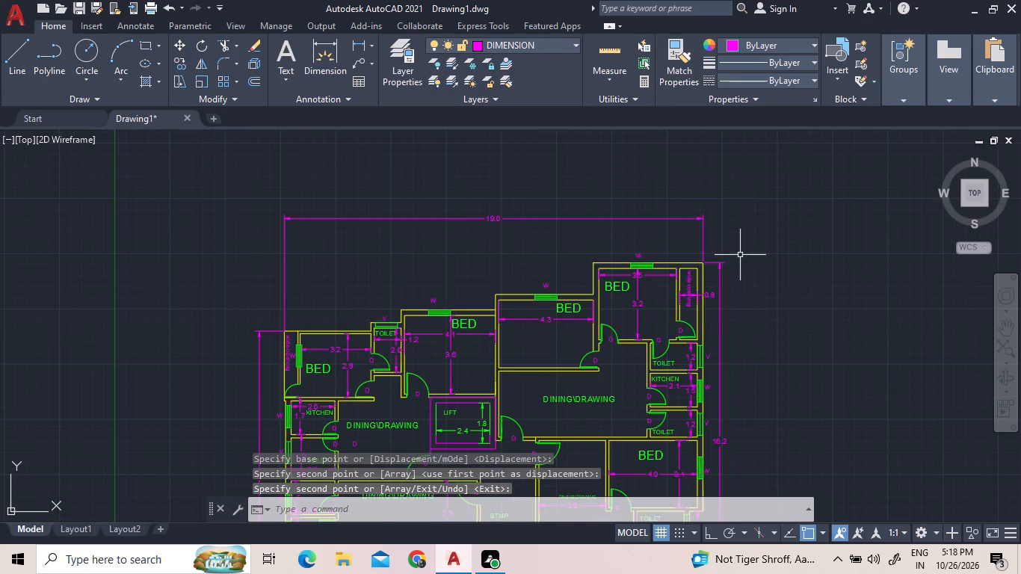
scroll(663, 300, down, 2)
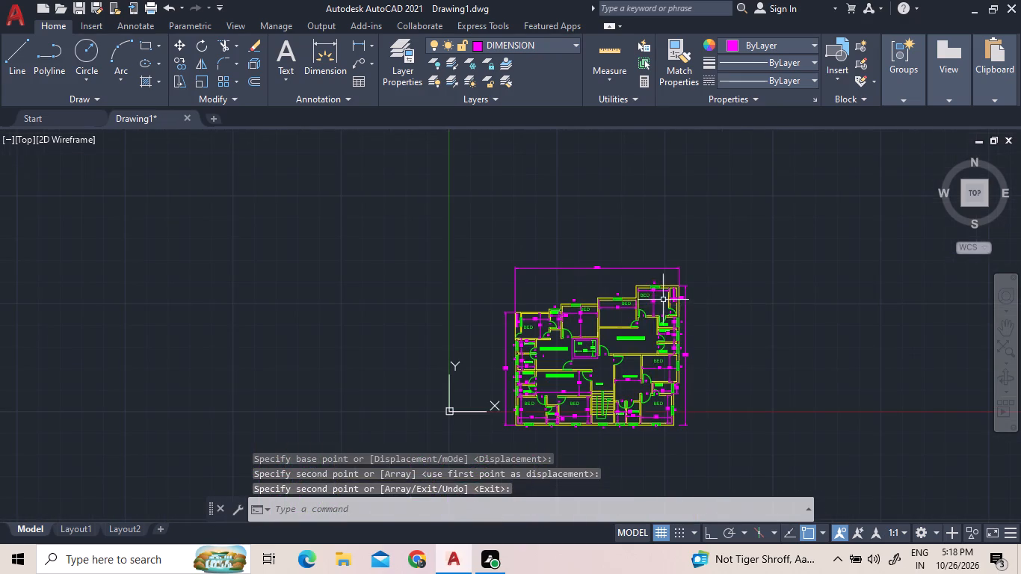
scroll(592, 401, up, 4)
scroll(519, 296, down, 1)
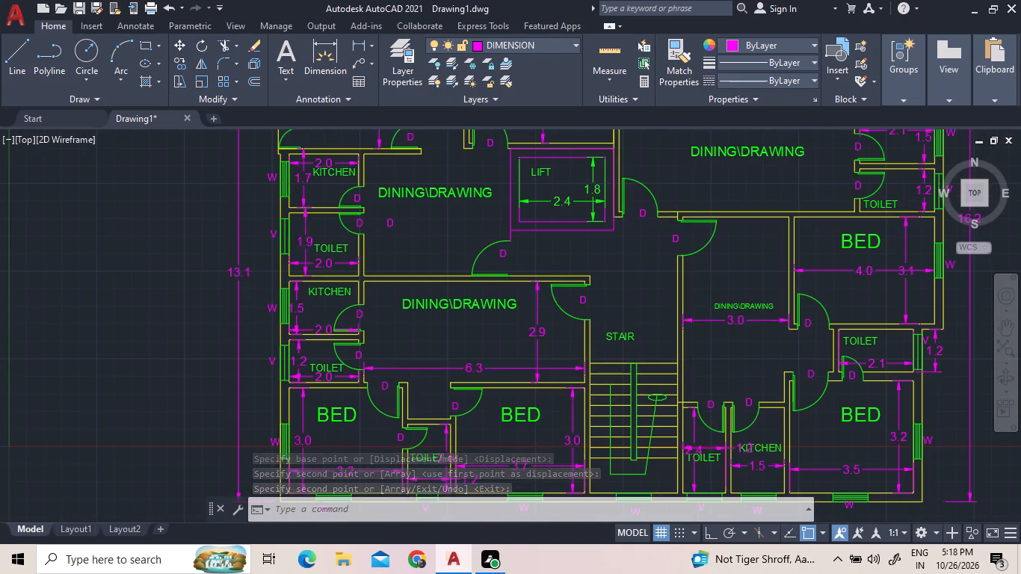
scroll(519, 296, down, 1)
scroll(499, 344, up, 4)
scroll(505, 334, down, 2)
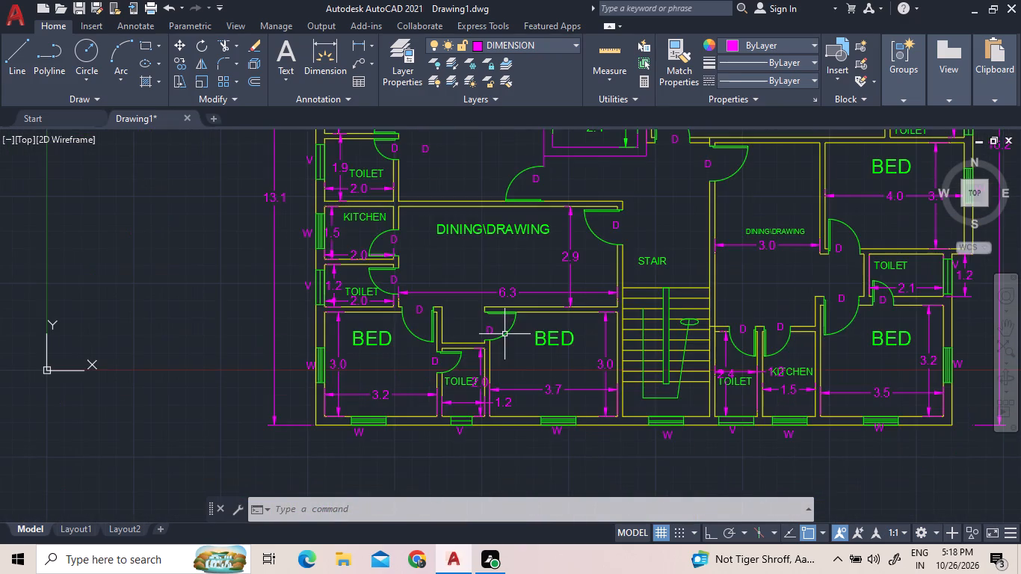
scroll(466, 399, up, 3)
scroll(501, 366, down, 3)
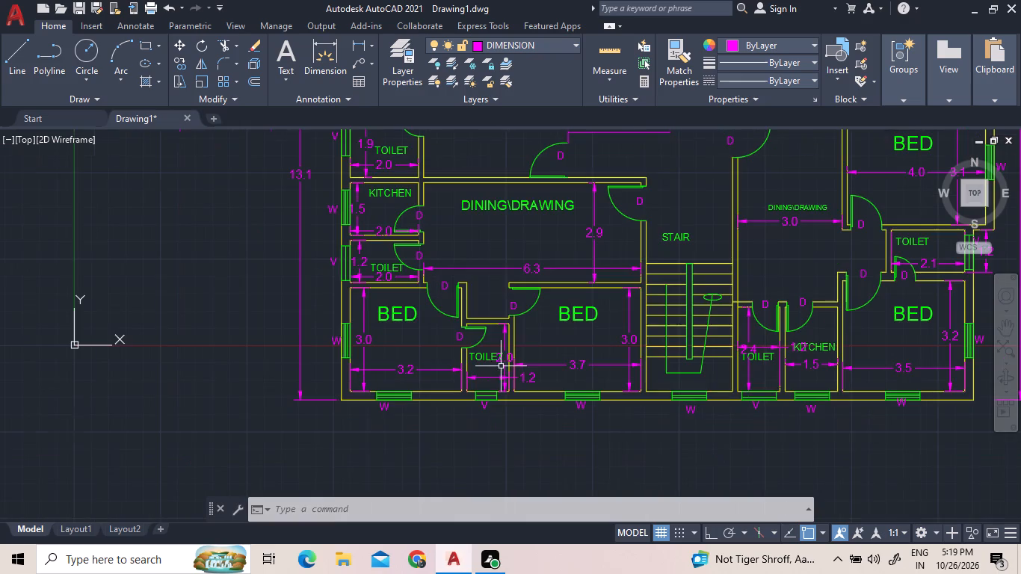
scroll(650, 355, down, 2)
scroll(664, 274, up, 2)
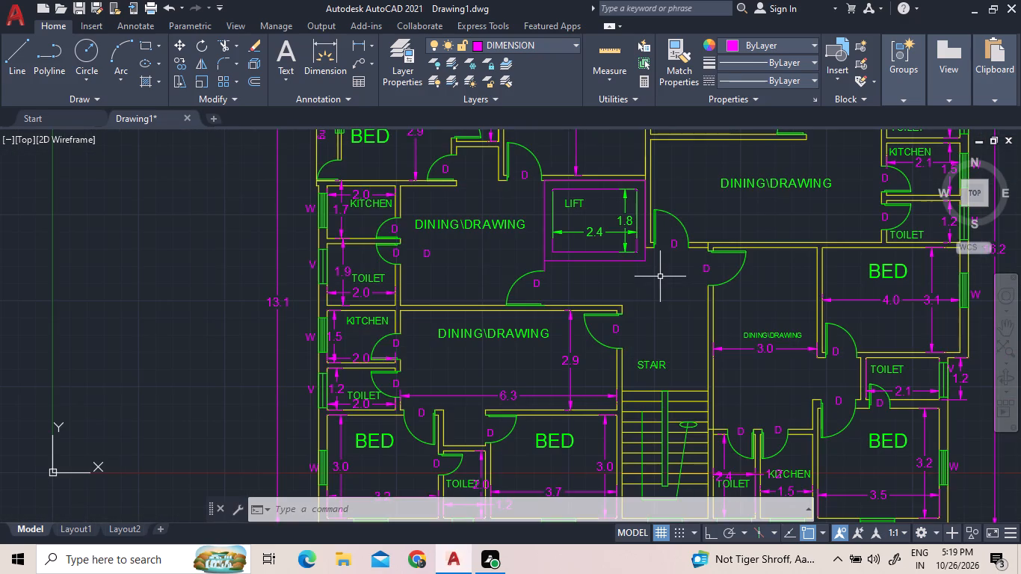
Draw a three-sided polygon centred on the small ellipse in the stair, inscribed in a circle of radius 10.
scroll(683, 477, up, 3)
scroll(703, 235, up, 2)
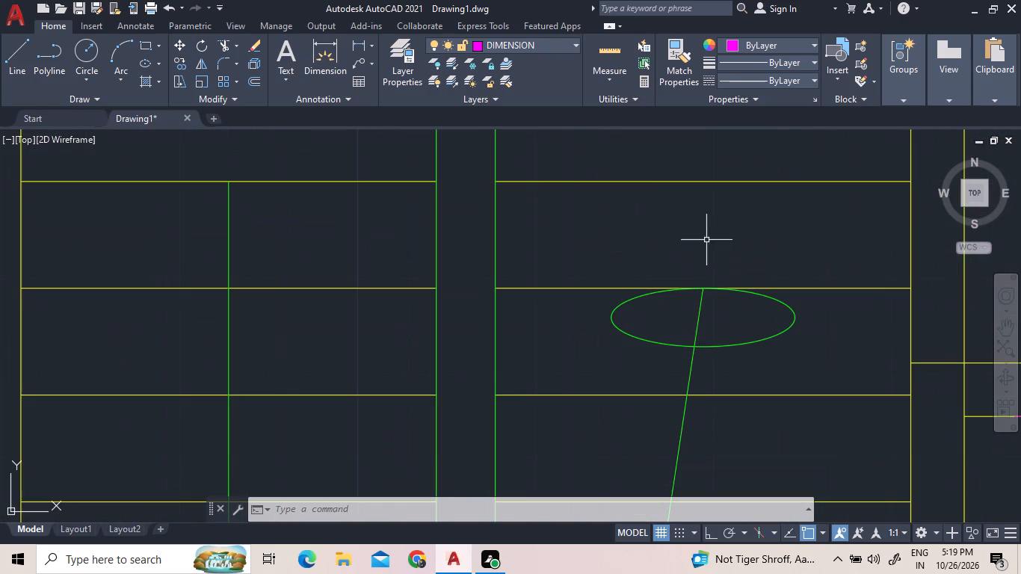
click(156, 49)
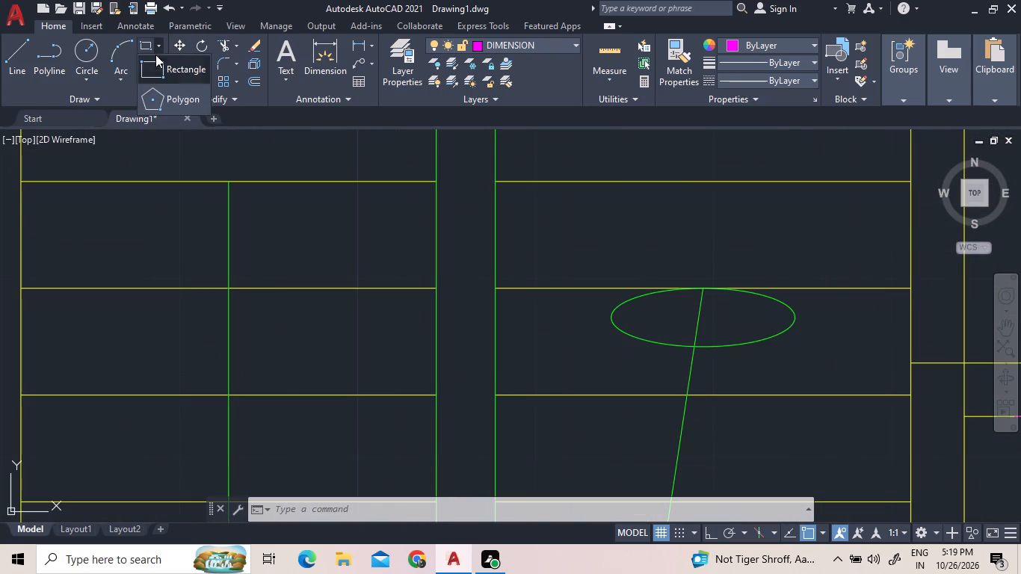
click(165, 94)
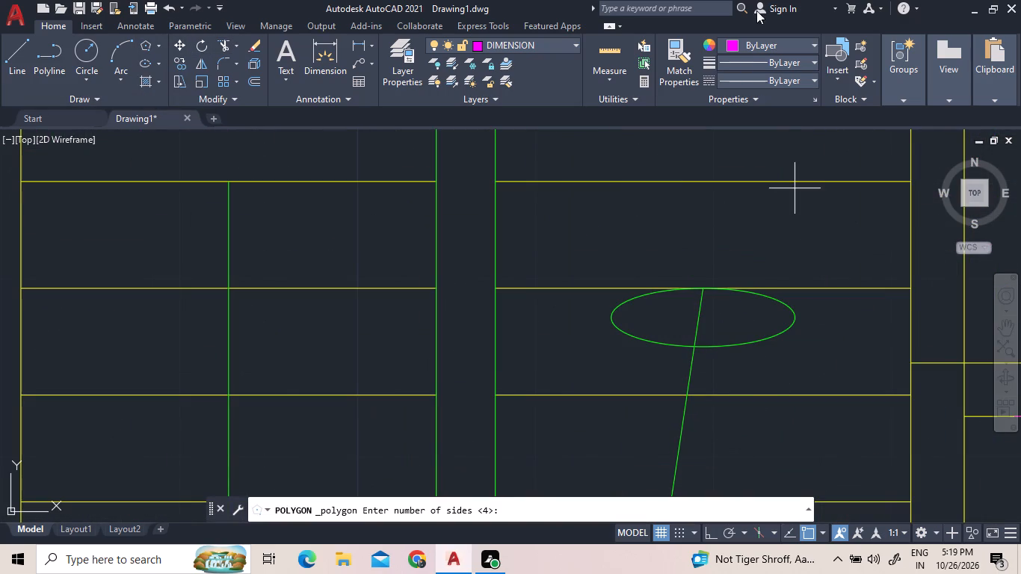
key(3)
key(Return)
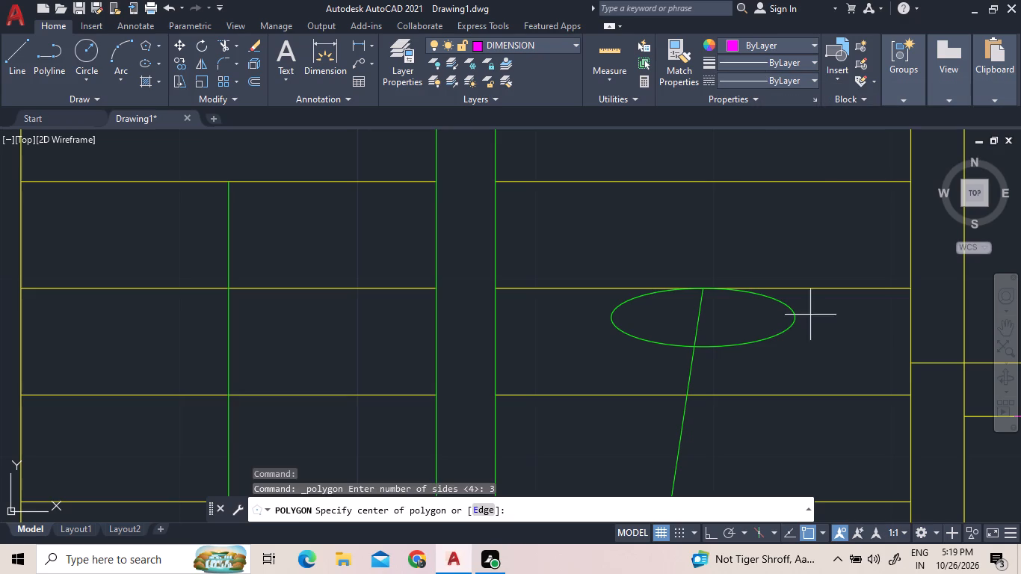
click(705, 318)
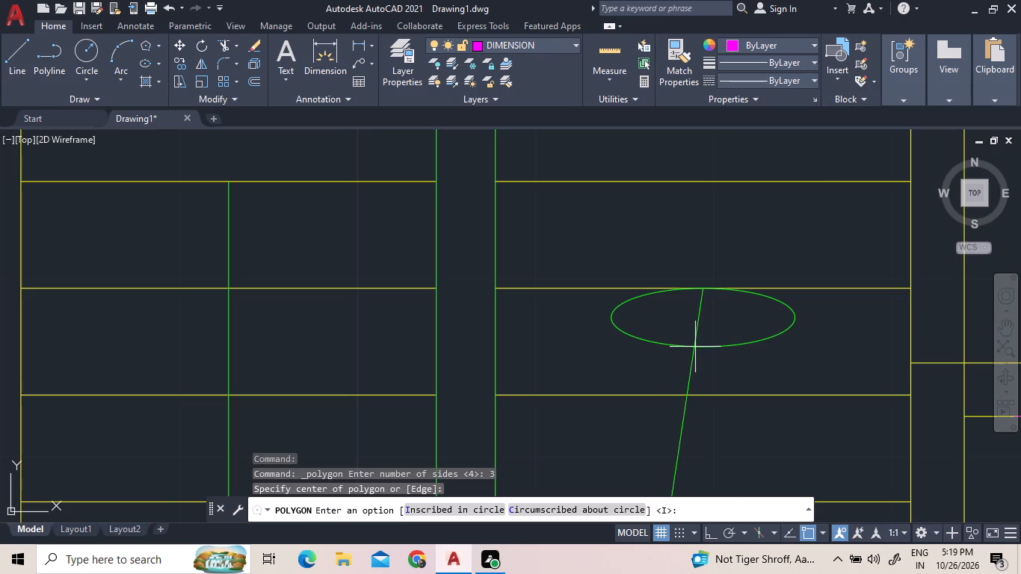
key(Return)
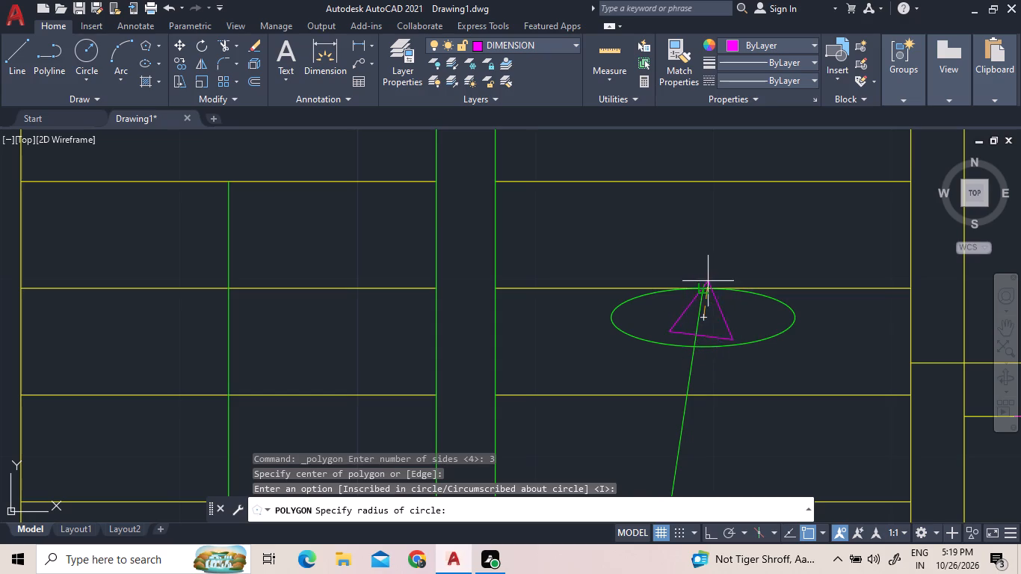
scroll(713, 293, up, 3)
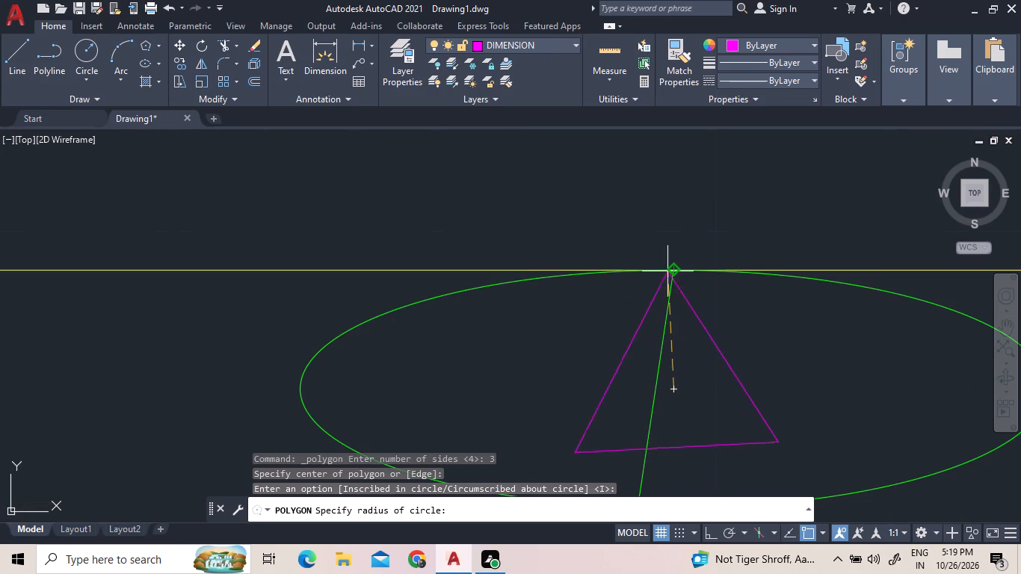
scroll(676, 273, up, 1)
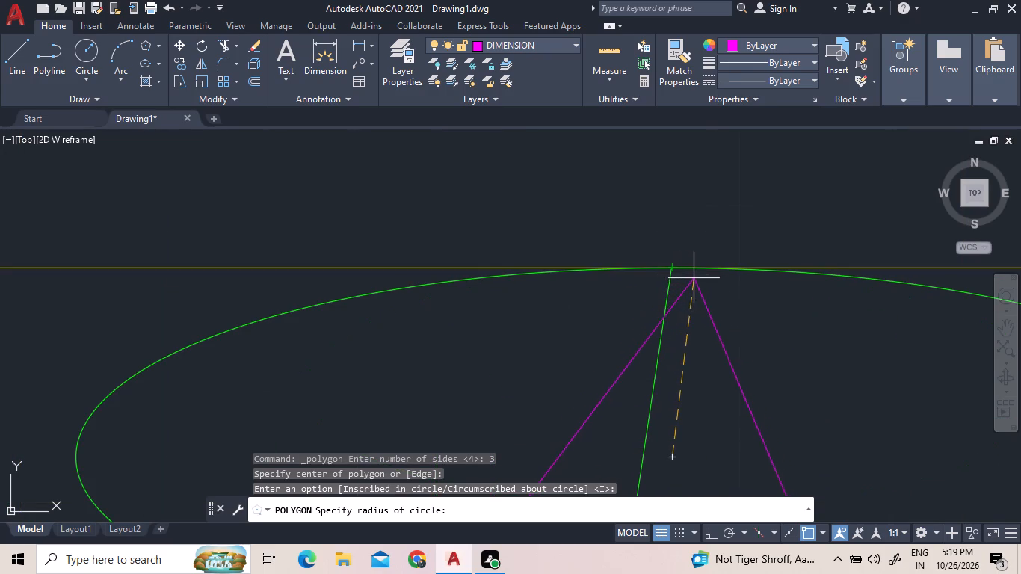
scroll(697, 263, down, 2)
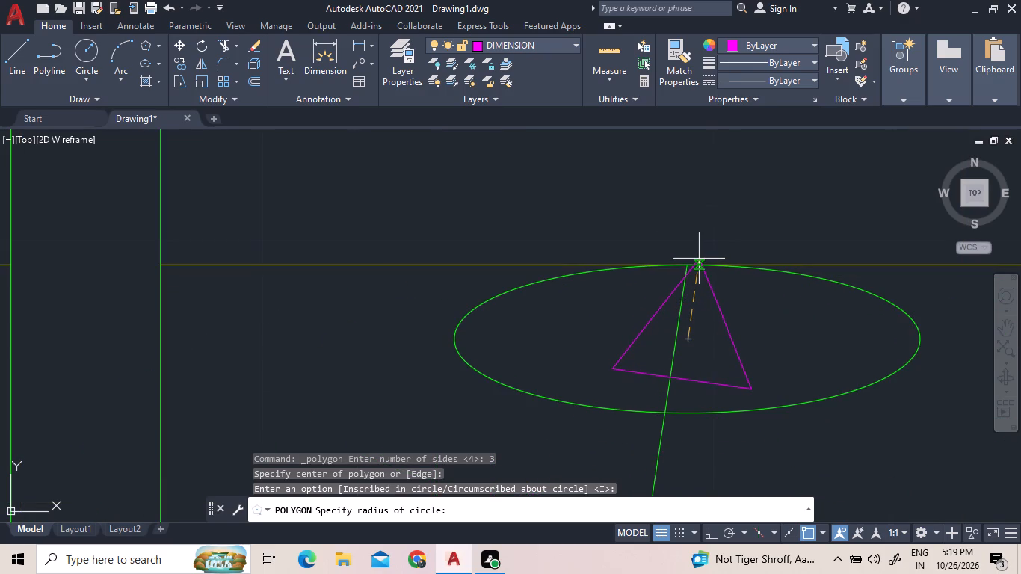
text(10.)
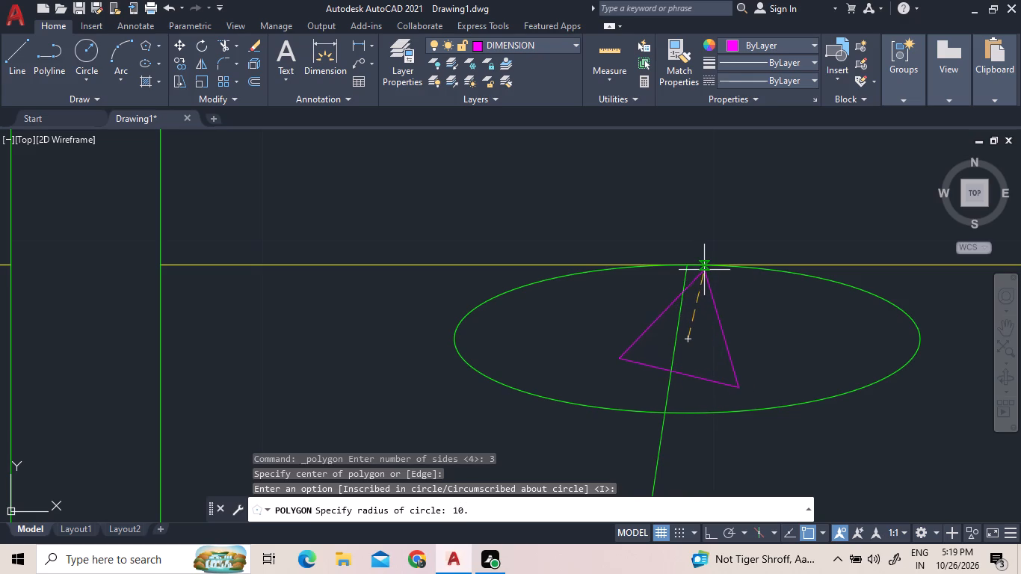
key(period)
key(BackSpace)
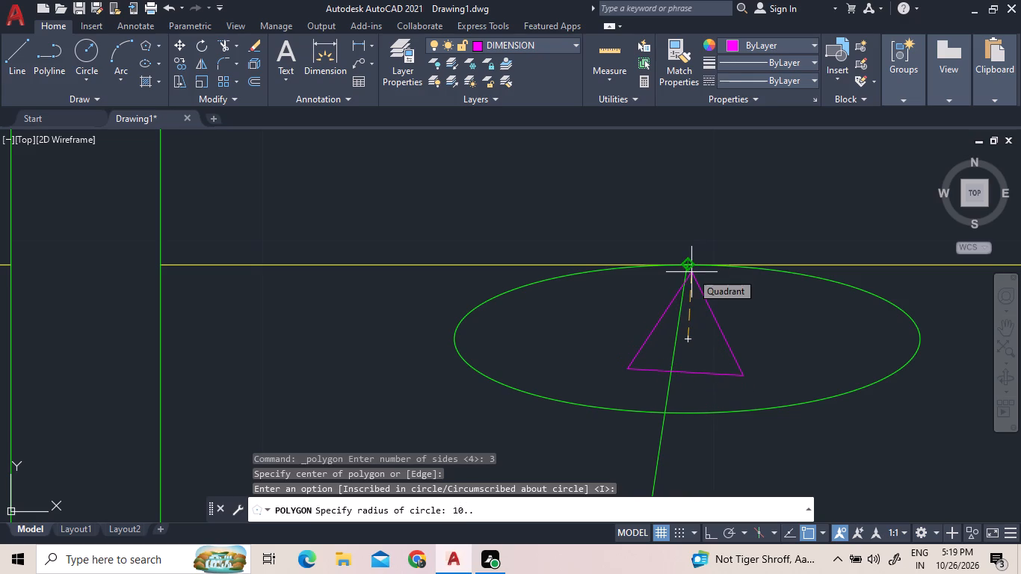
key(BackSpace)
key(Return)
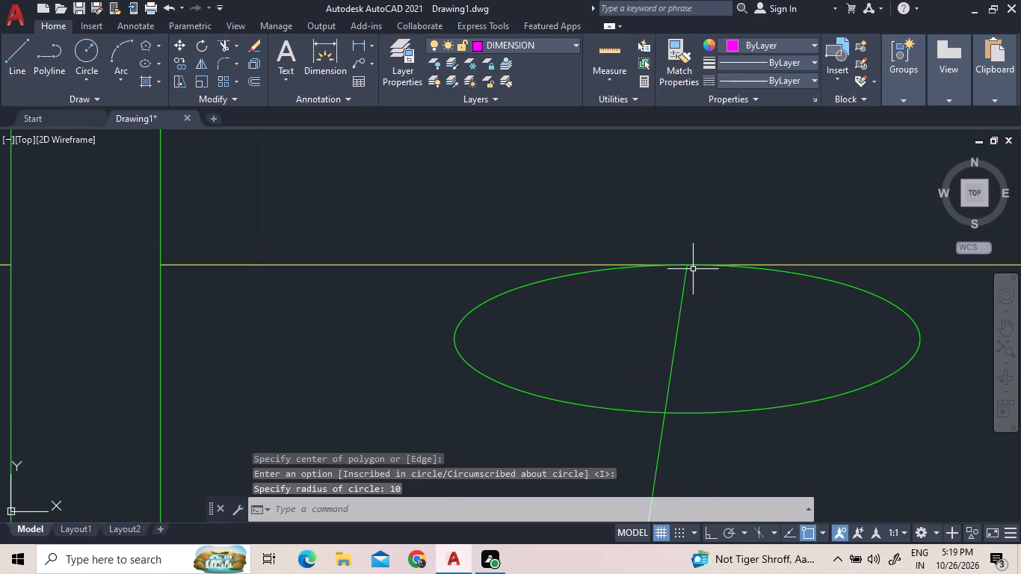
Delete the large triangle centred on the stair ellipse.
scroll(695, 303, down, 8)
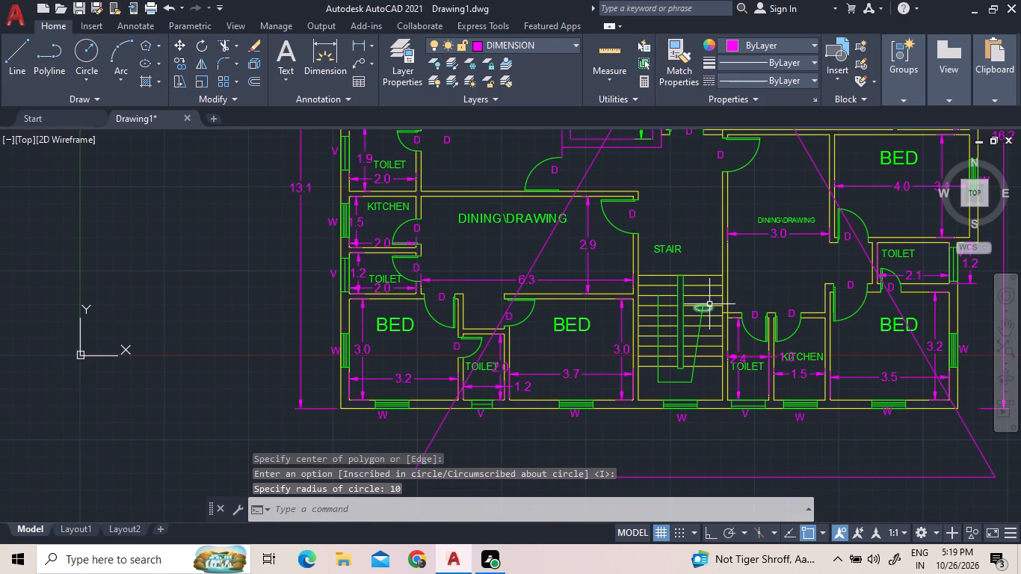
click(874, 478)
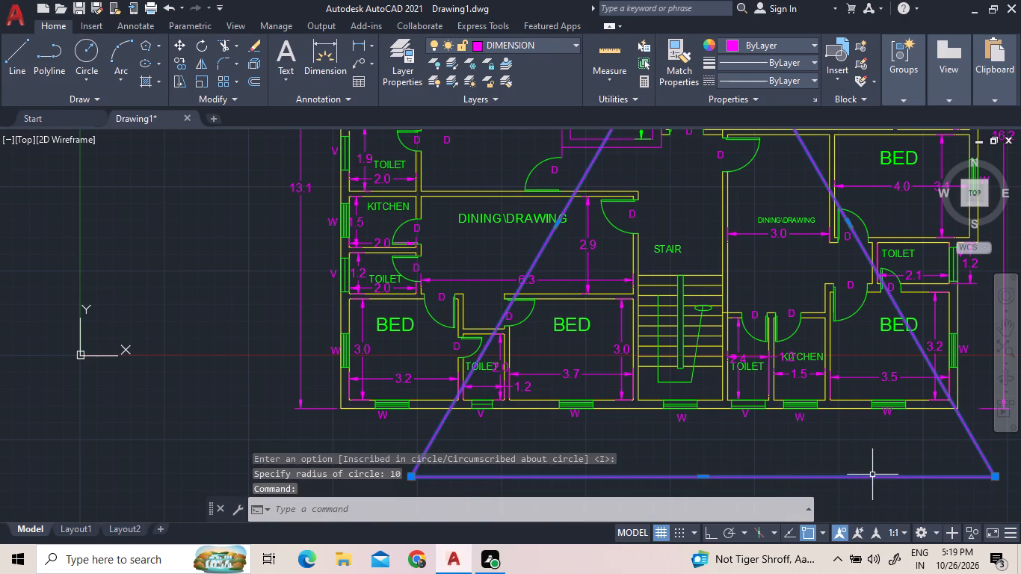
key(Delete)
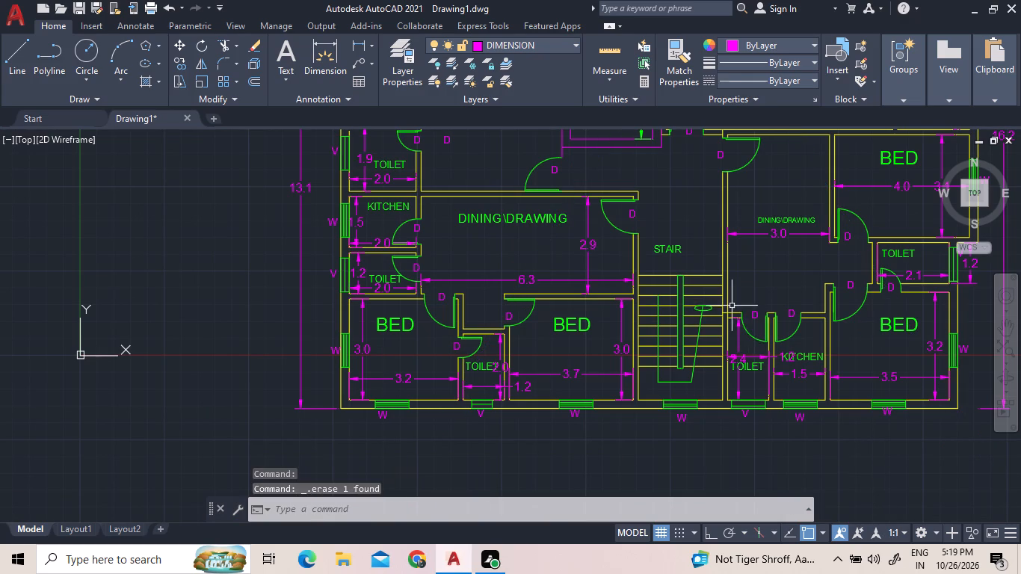
Draw a three-sided polygon inscribed in a circle, centred on the stair direction line, with its apex at the small ellipse's top.
scroll(732, 306, up, 4)
click(145, 37)
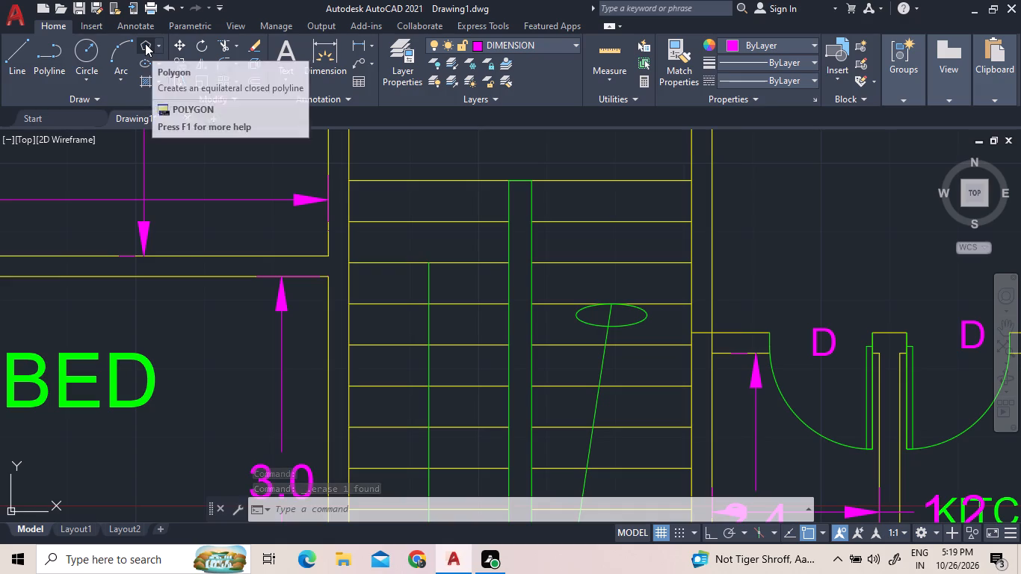
double_click(145, 43)
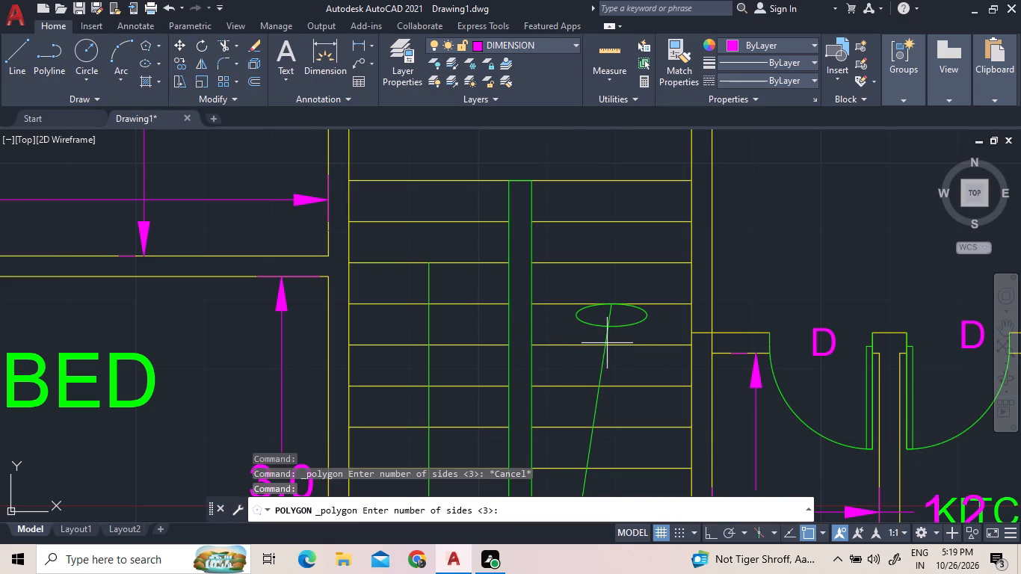
key(Return)
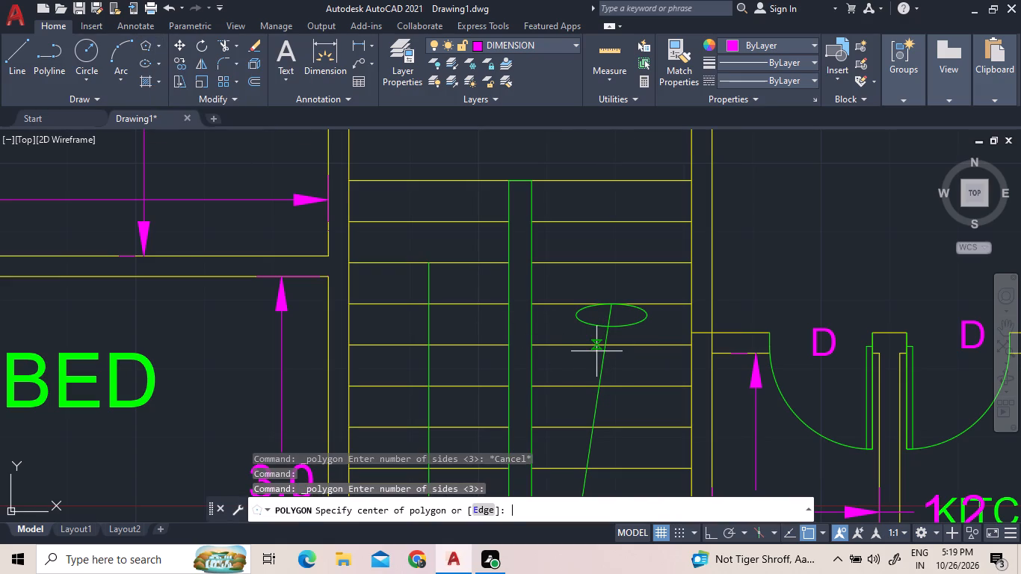
key(Return)
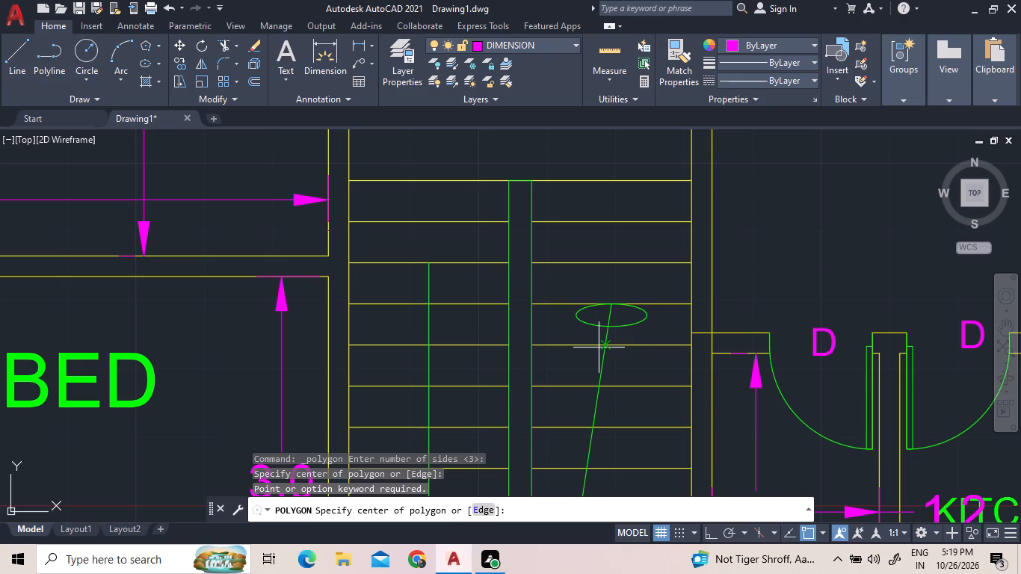
click(606, 347)
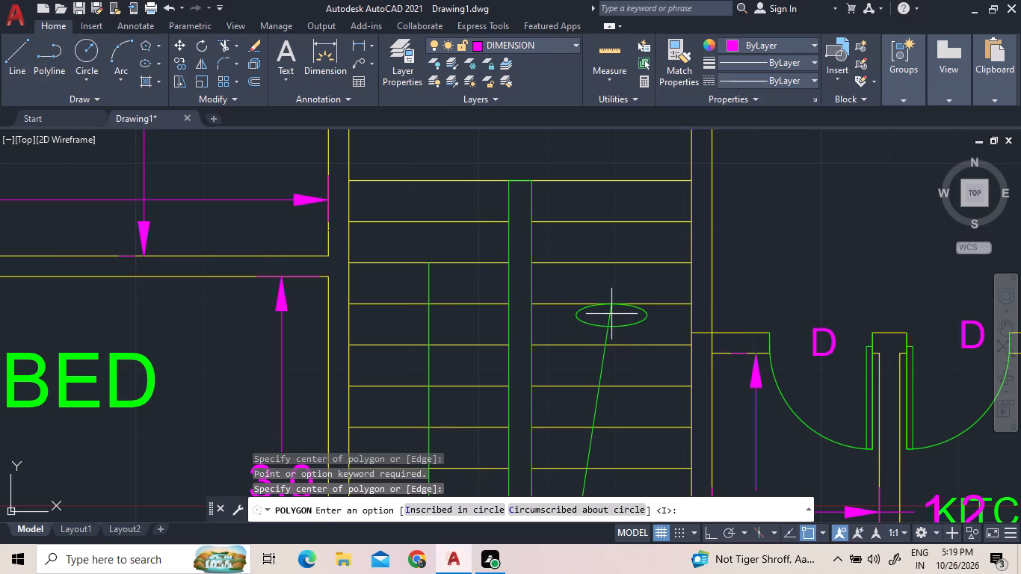
key(Return)
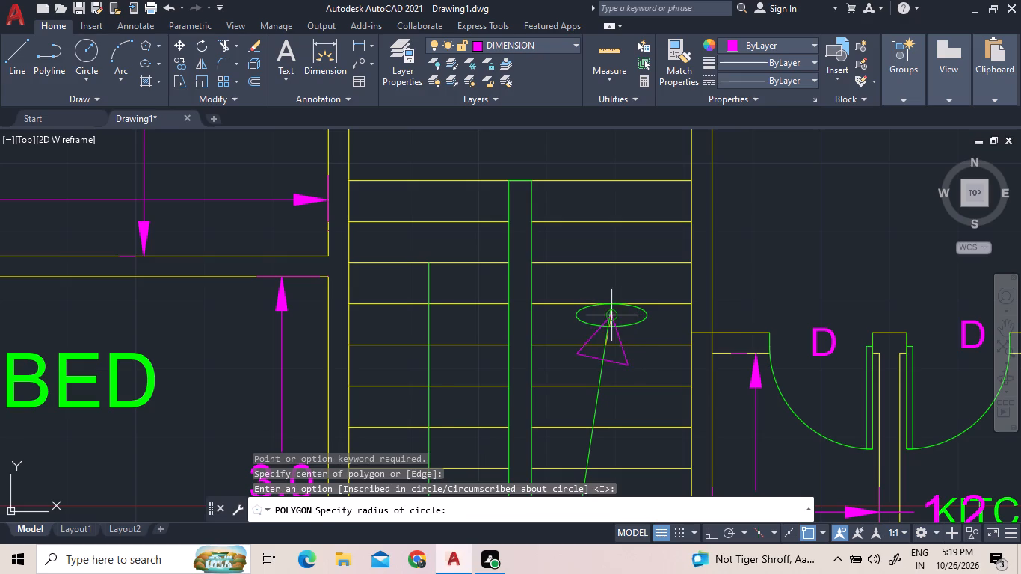
click(617, 303)
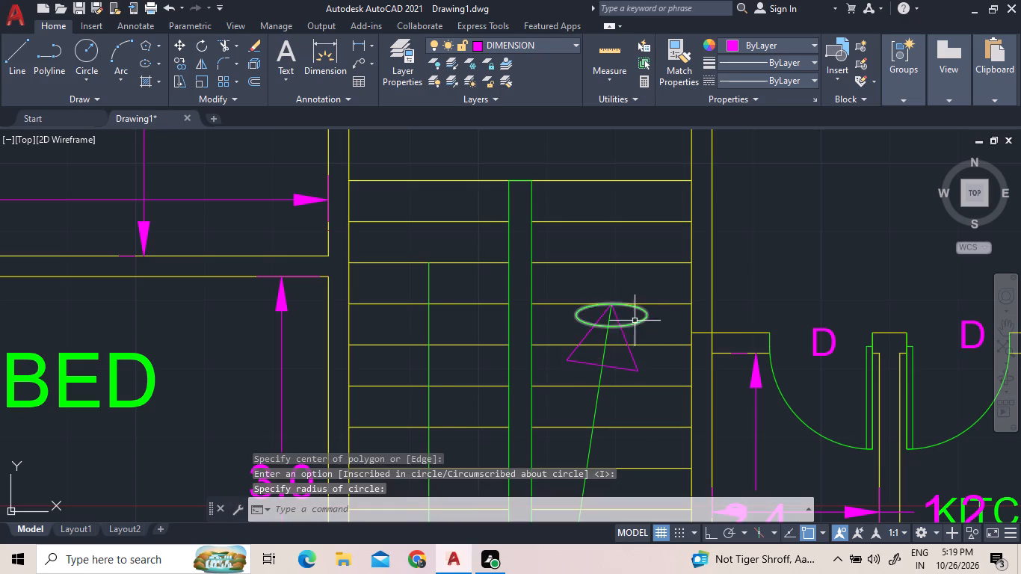
Delete the small ellipse at the end of the stair direction line.
click(635, 321)
key(Return)
click(627, 327)
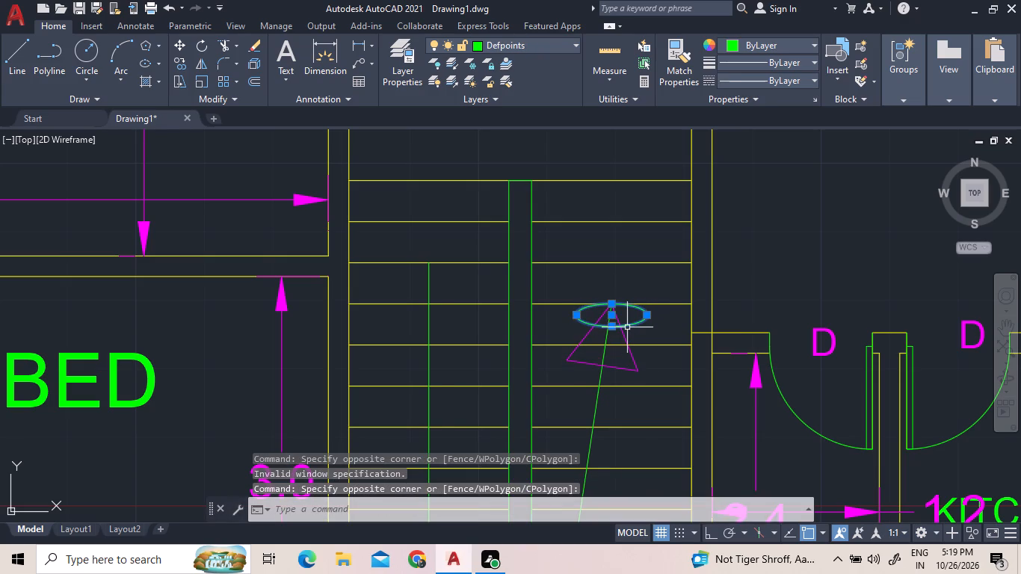
key(Delete)
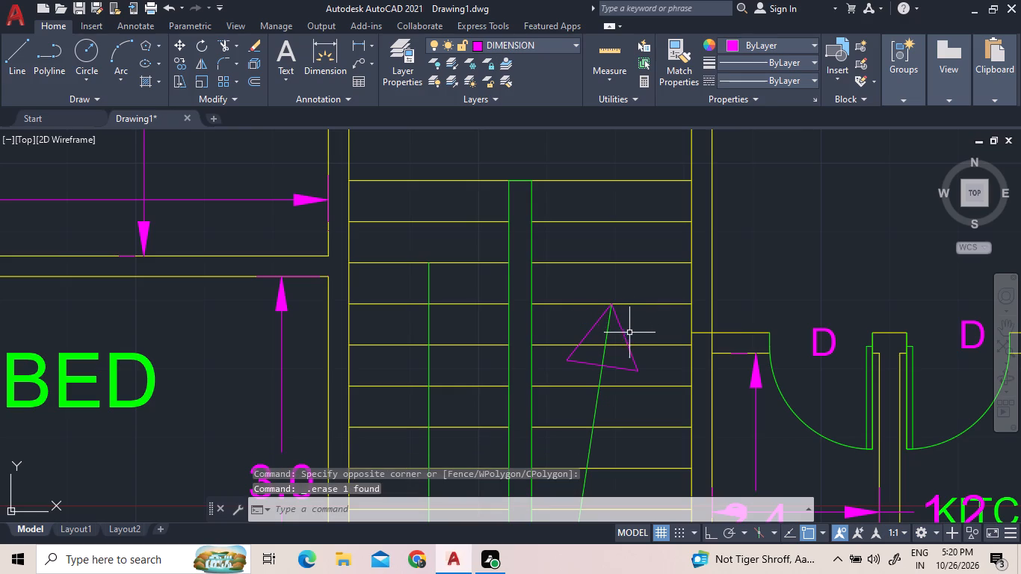
Trim the line crossing the wall junction between the 4.1-wide and 4.3-wide bedrooms, and end trimming.
scroll(610, 269, down, 2)
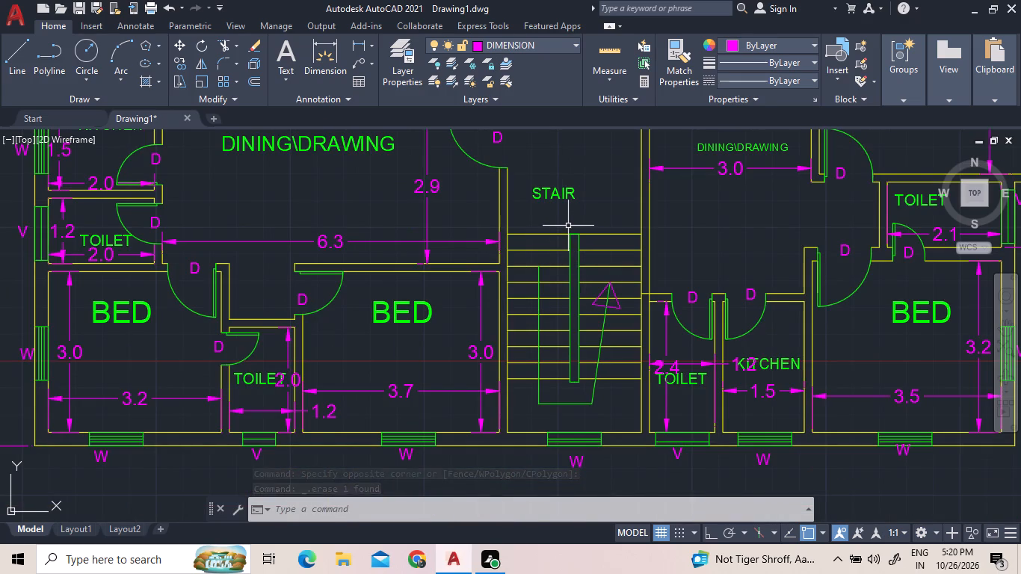
scroll(569, 269, down, 5)
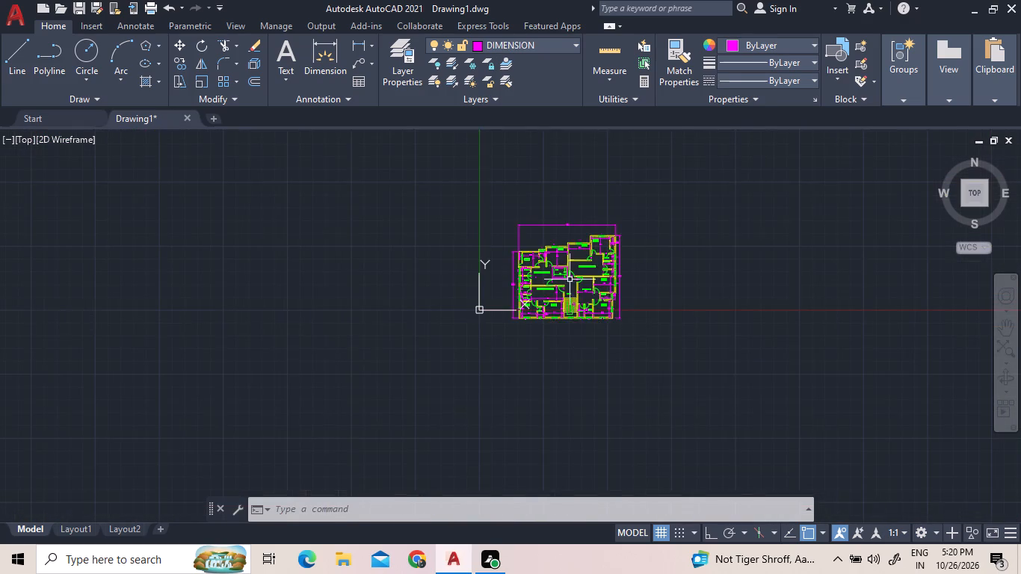
scroll(578, 274, up, 4)
scroll(513, 389, up, 2)
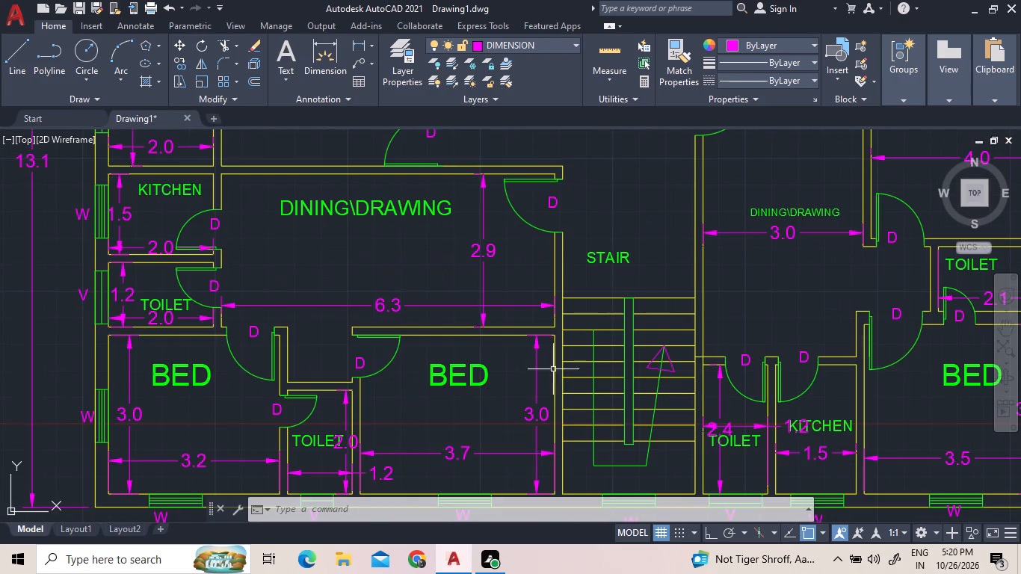
scroll(176, 389, down, 5)
scroll(180, 320, up, 2)
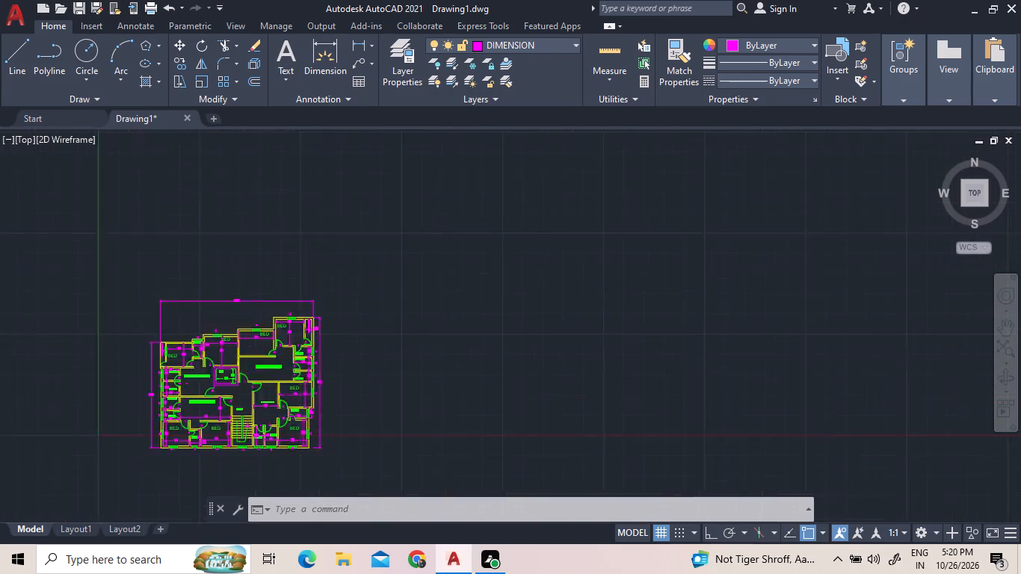
scroll(180, 320, up, 1)
scroll(308, 372, up, 3)
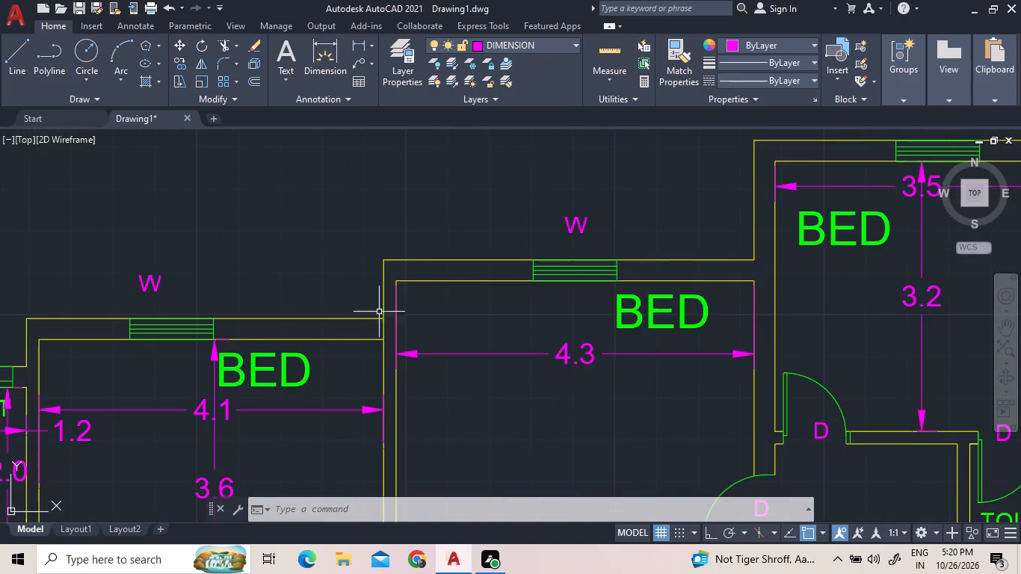
click(229, 40)
click(385, 327)
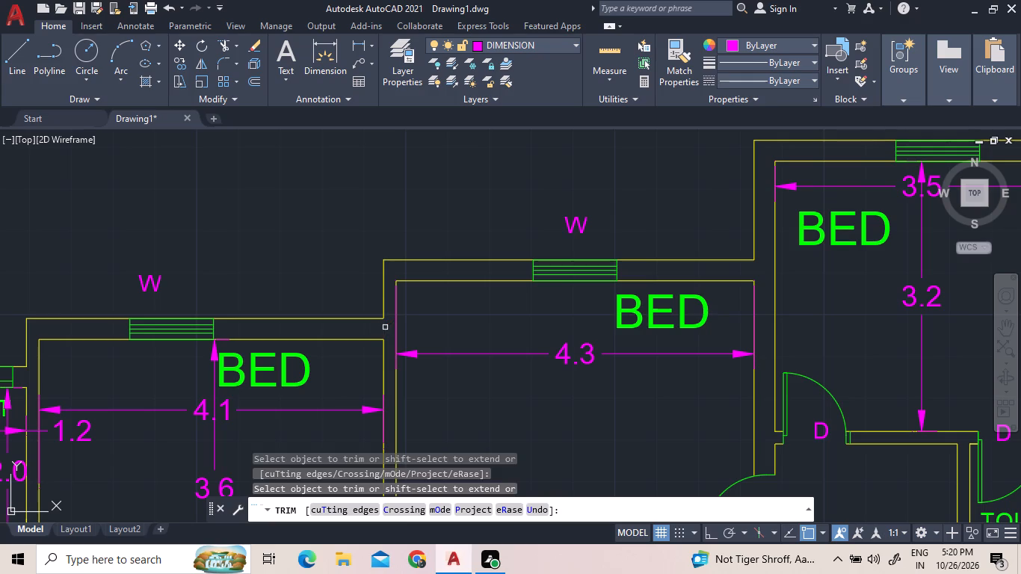
right_click(324, 245)
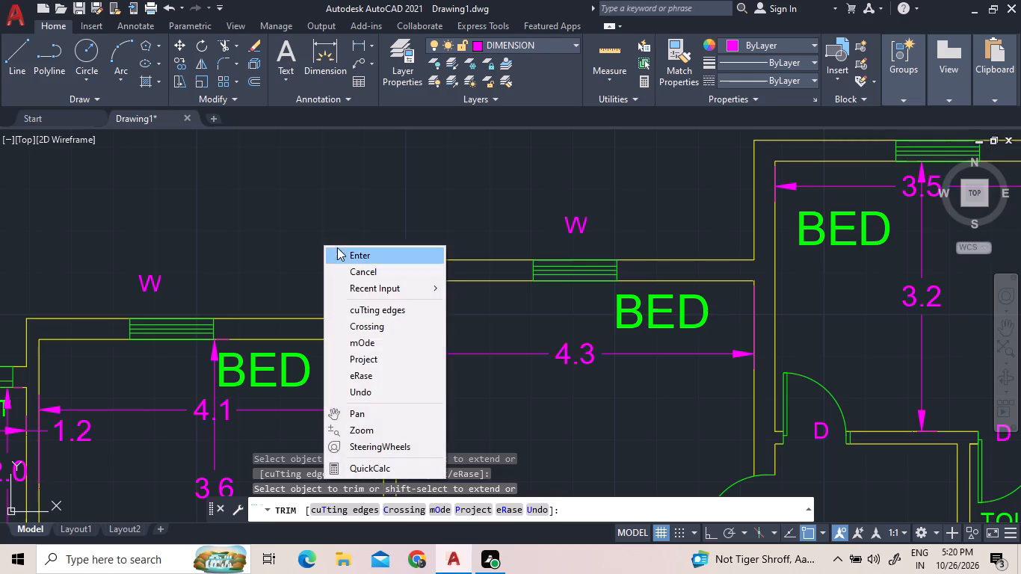
click(337, 247)
Apply a BRICK hatch in colour 0,0,0 to the wall running between the 4.1-wide and 4.3-wide bedrooms.
click(154, 78)
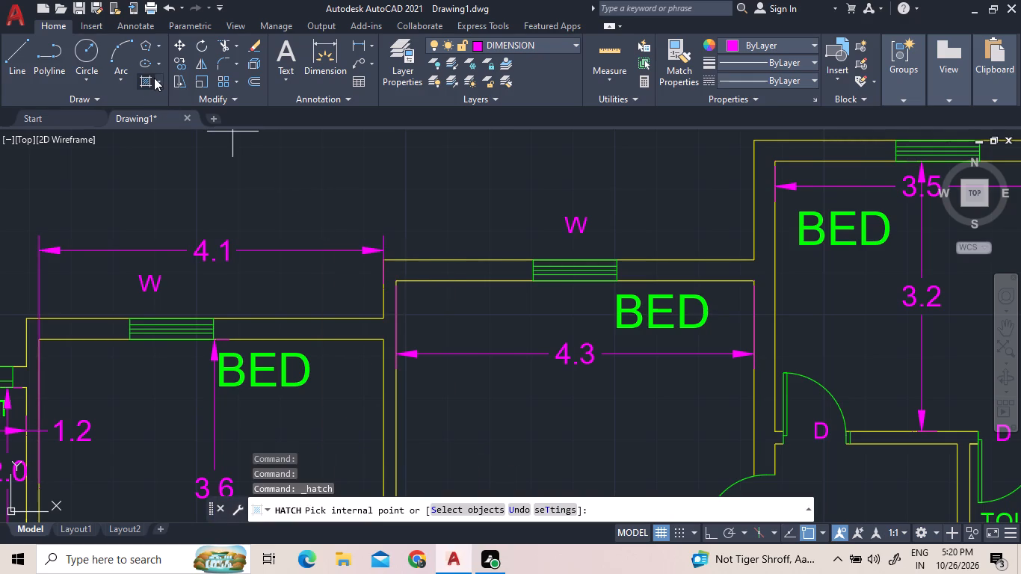
click(148, 84)
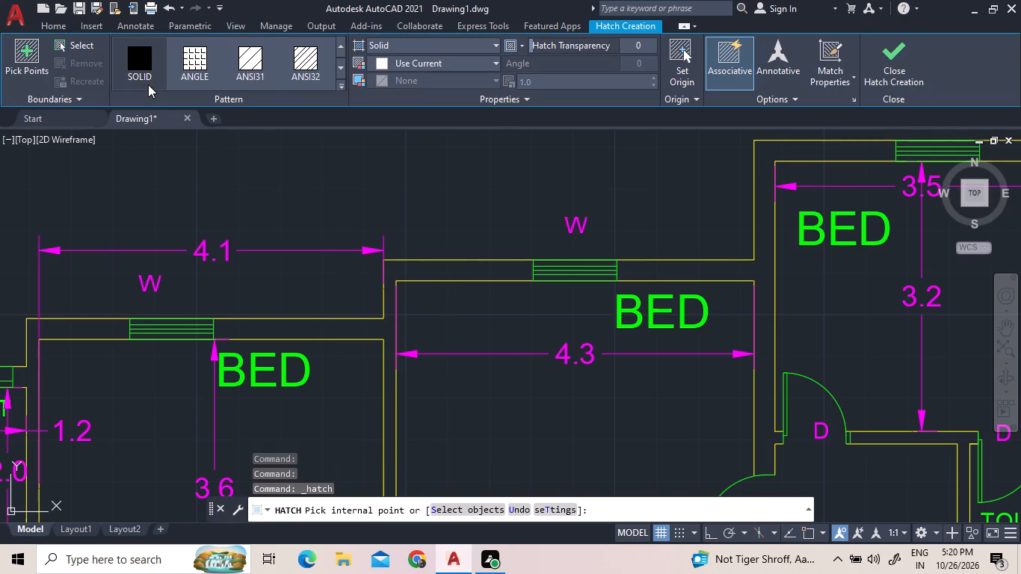
click(201, 56)
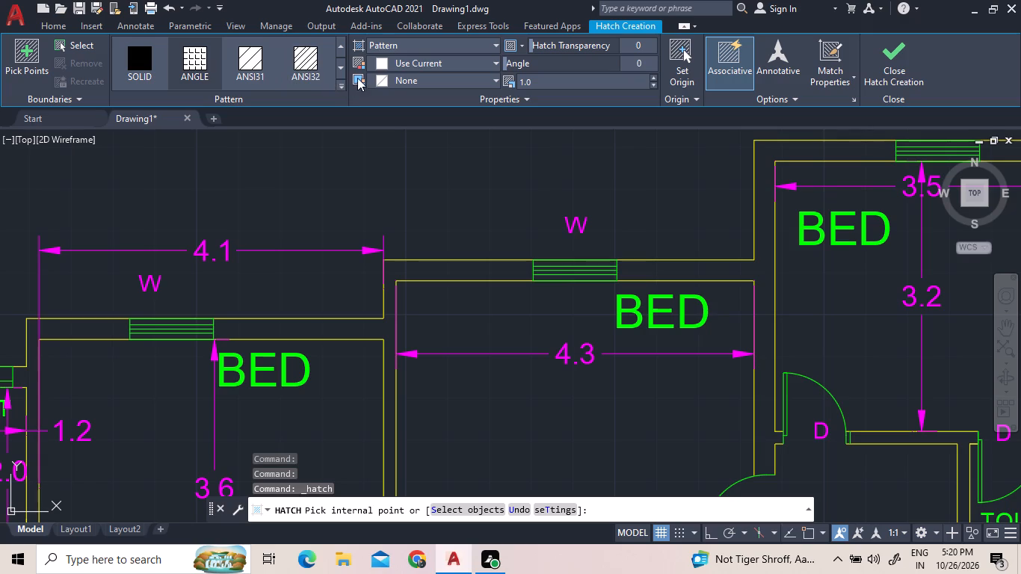
click(338, 81)
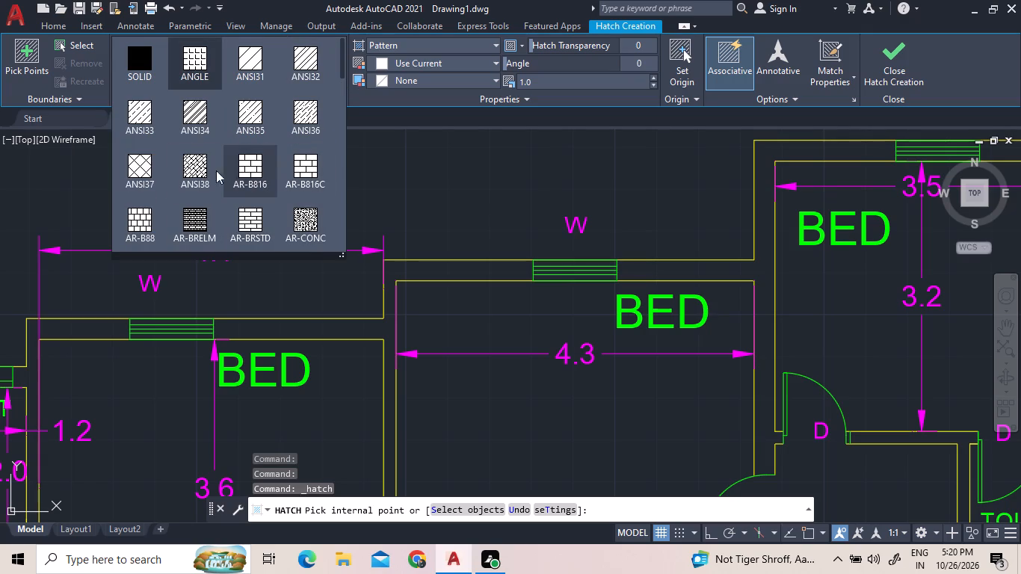
scroll(271, 105, down, 2)
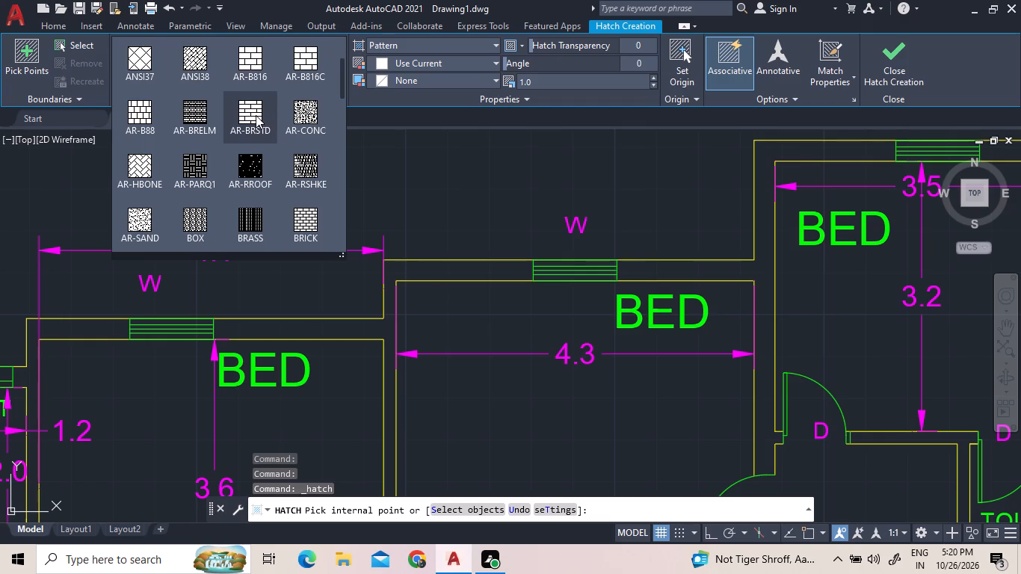
click(304, 208)
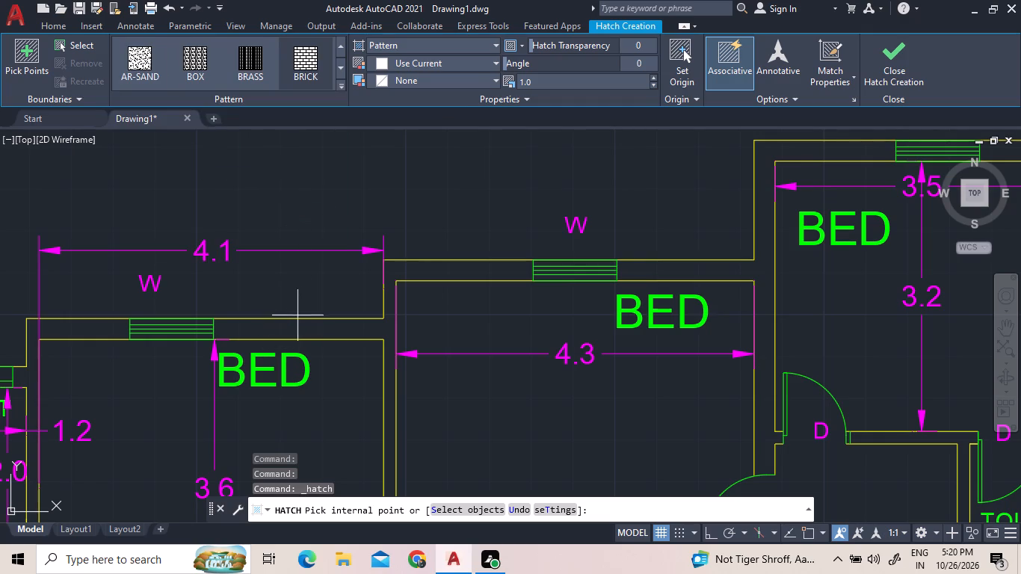
click(428, 64)
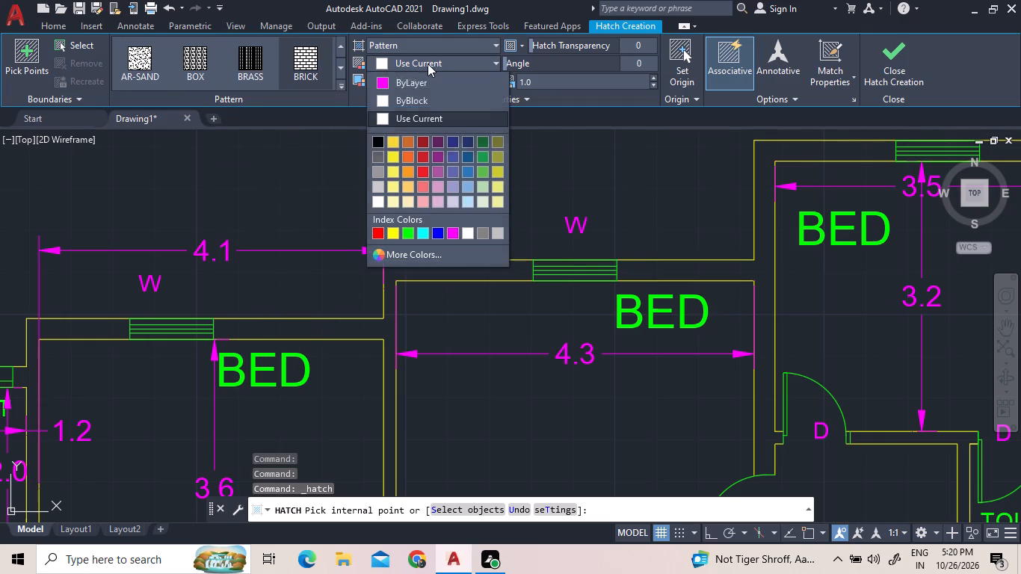
click(377, 138)
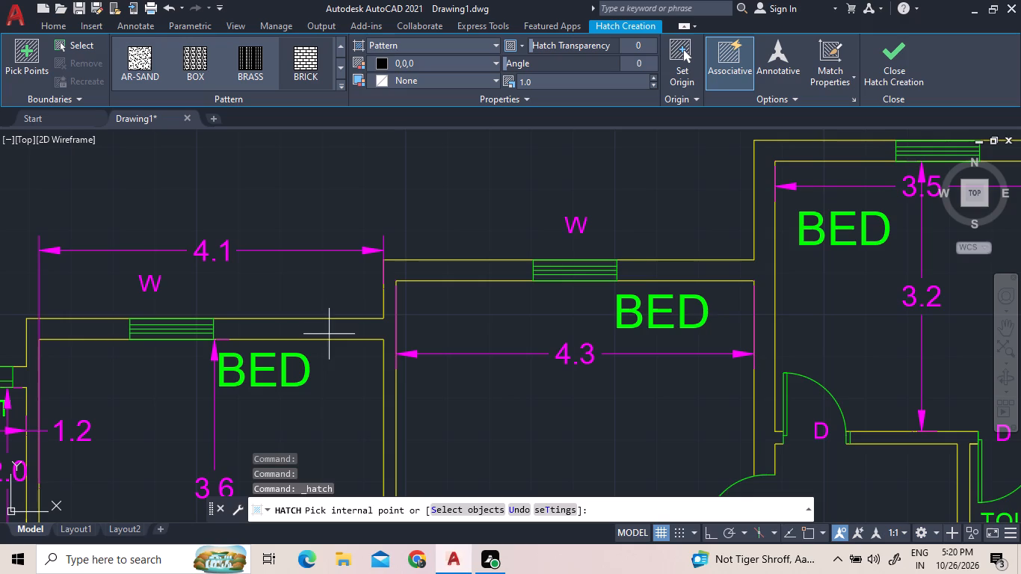
click(327, 325)
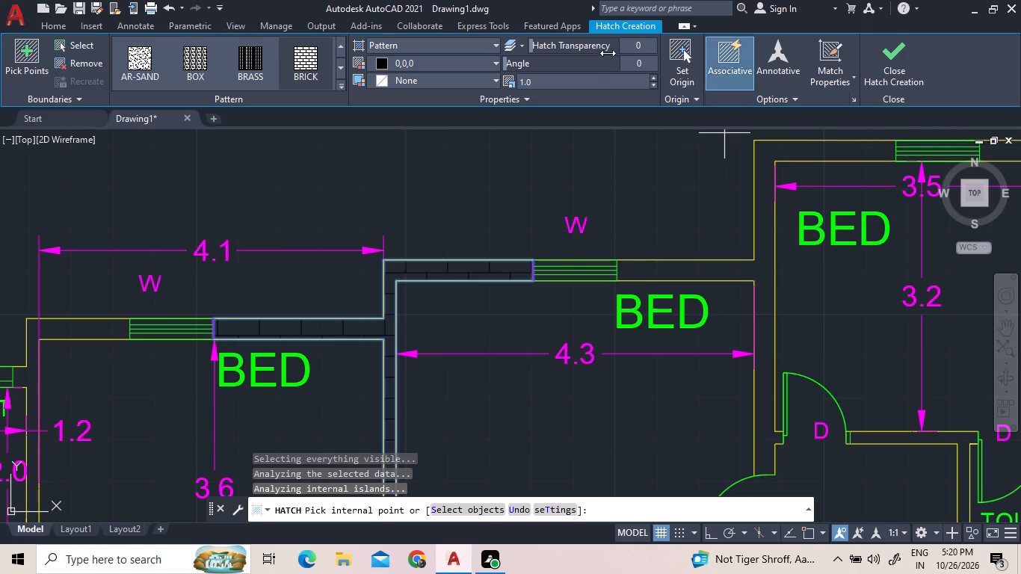
Set the brick hatch's scale to 0.5, and reduce it further to 0.3.
click(570, 81)
text(0.)
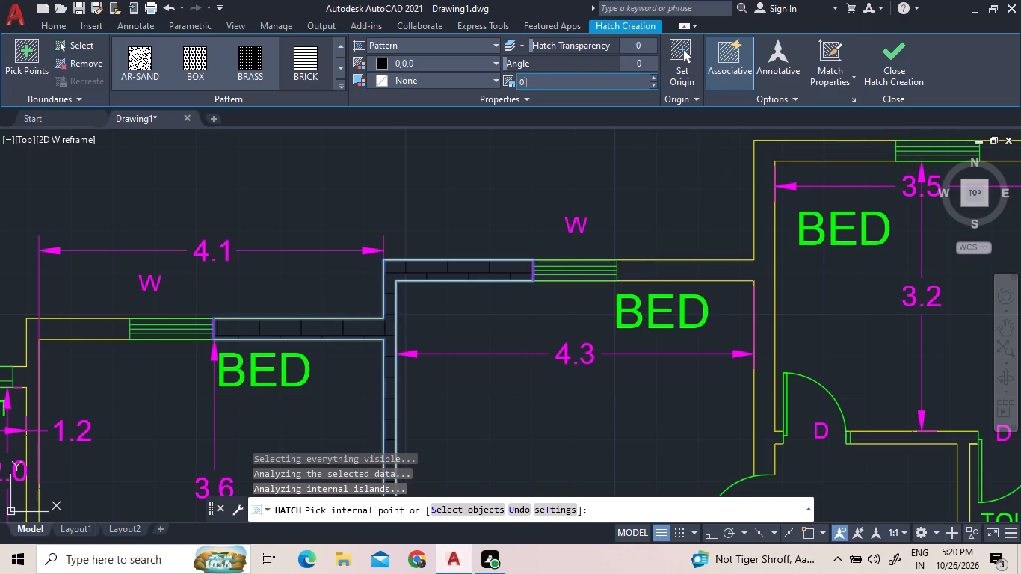
text(50)
key(Return)
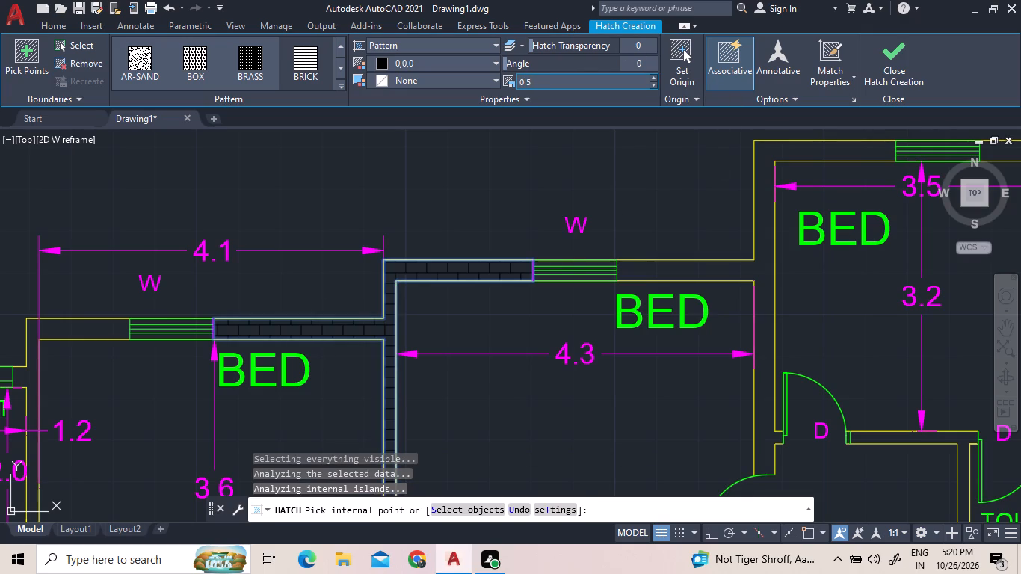
click(555, 86)
text(0.)
key(3)
key(Return)
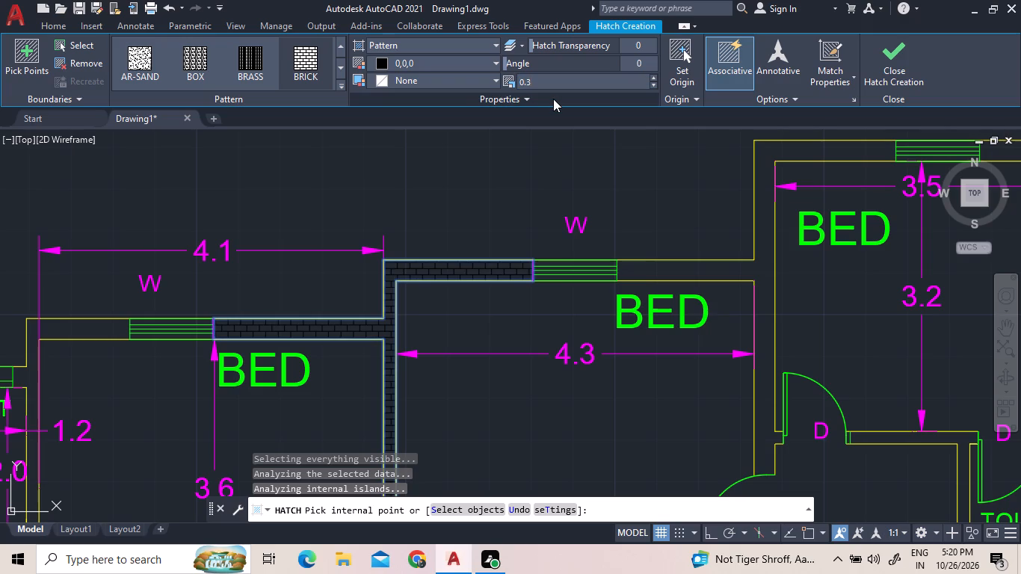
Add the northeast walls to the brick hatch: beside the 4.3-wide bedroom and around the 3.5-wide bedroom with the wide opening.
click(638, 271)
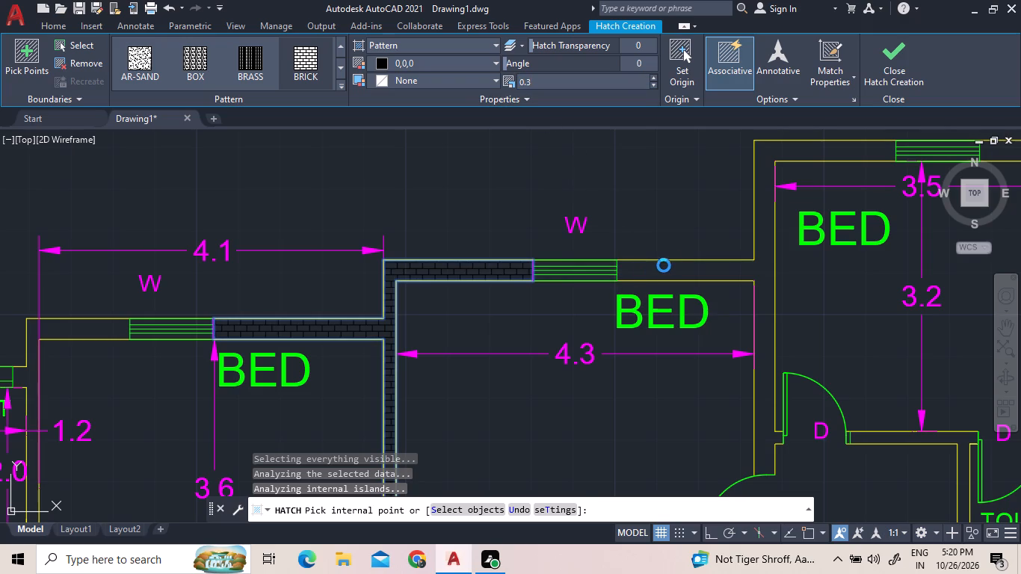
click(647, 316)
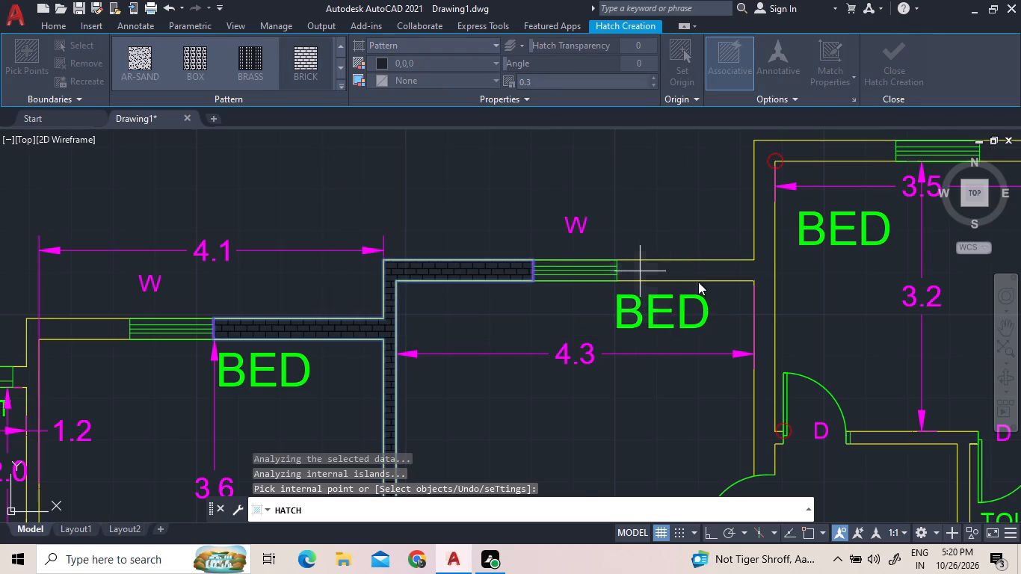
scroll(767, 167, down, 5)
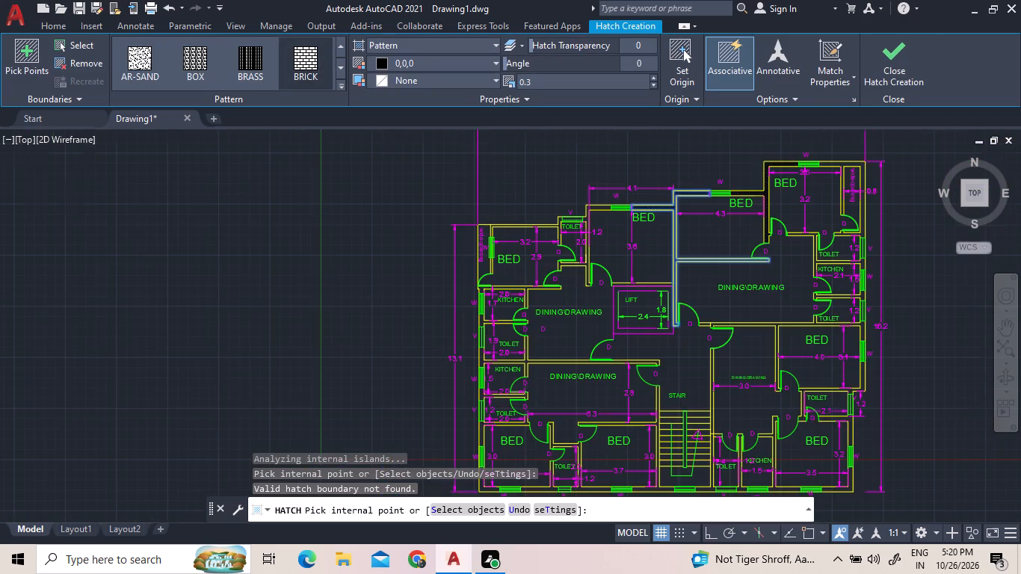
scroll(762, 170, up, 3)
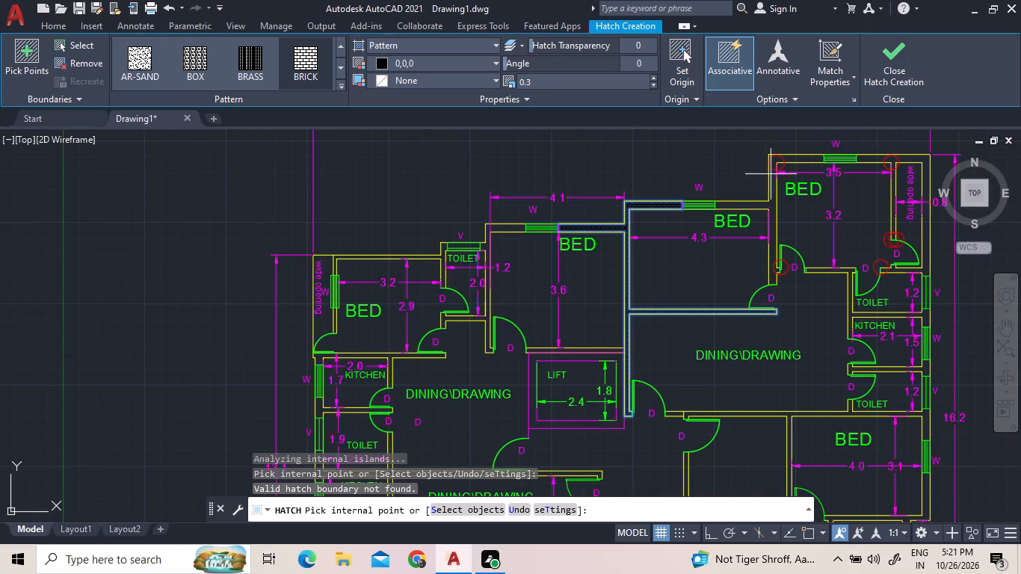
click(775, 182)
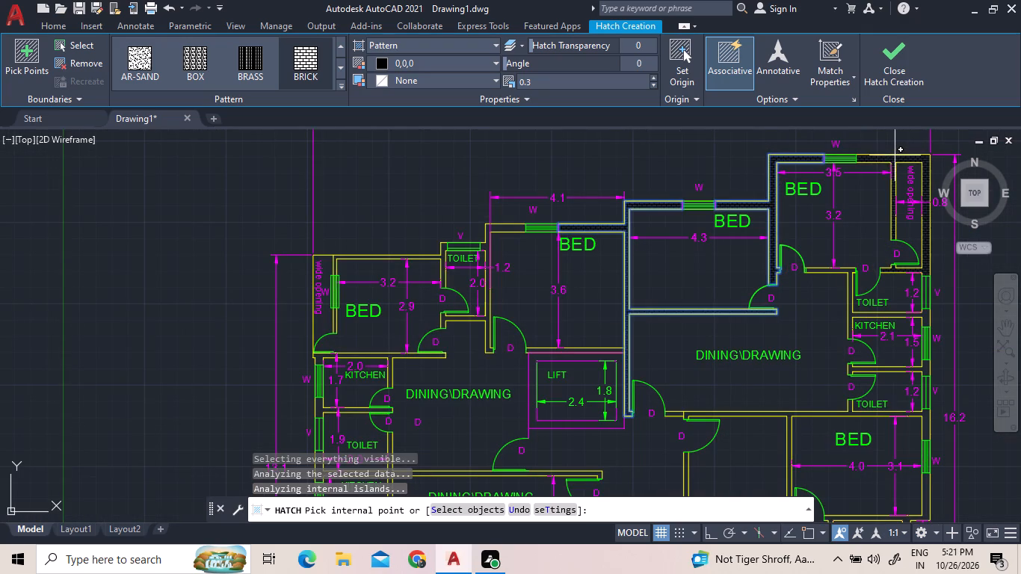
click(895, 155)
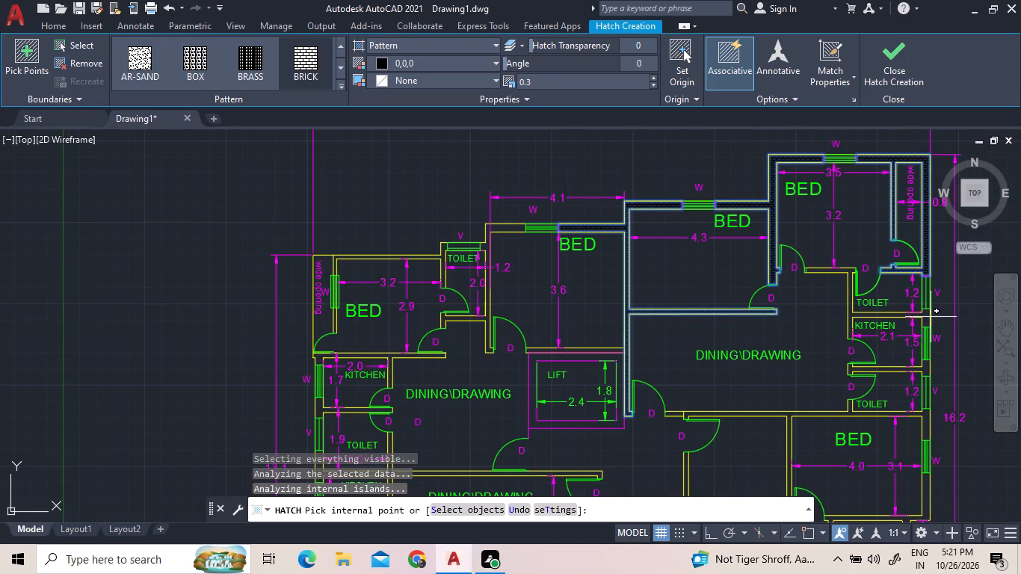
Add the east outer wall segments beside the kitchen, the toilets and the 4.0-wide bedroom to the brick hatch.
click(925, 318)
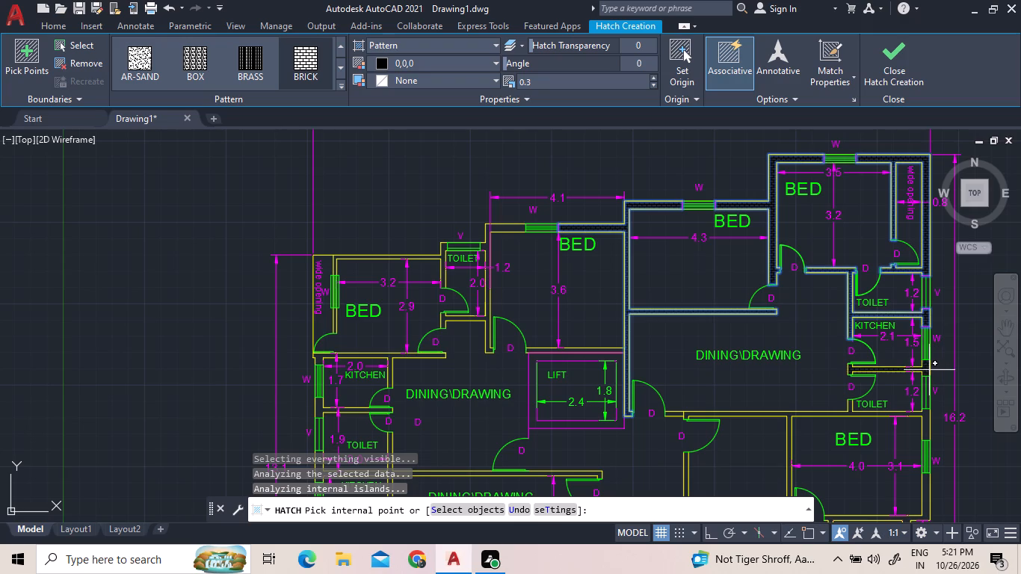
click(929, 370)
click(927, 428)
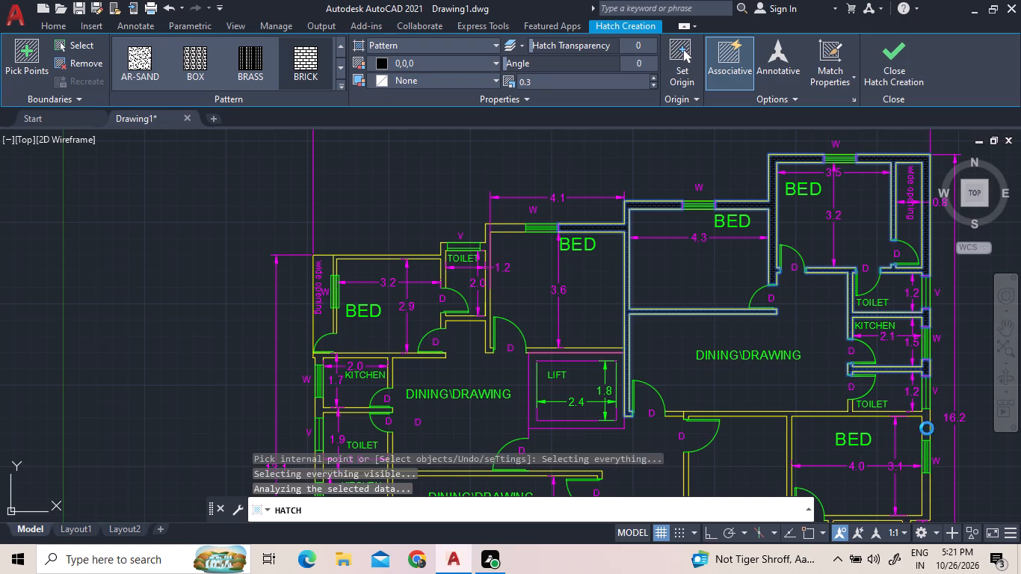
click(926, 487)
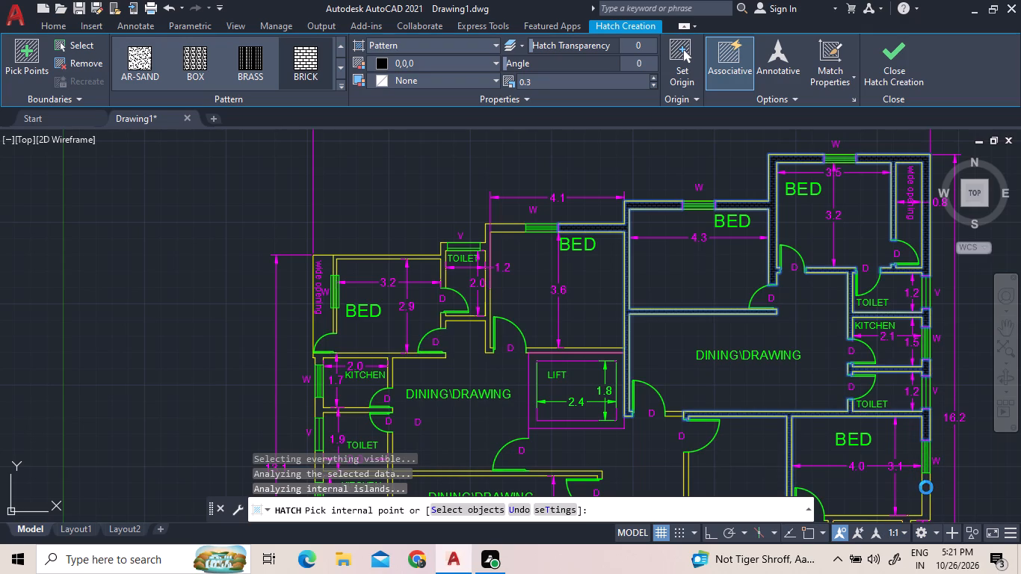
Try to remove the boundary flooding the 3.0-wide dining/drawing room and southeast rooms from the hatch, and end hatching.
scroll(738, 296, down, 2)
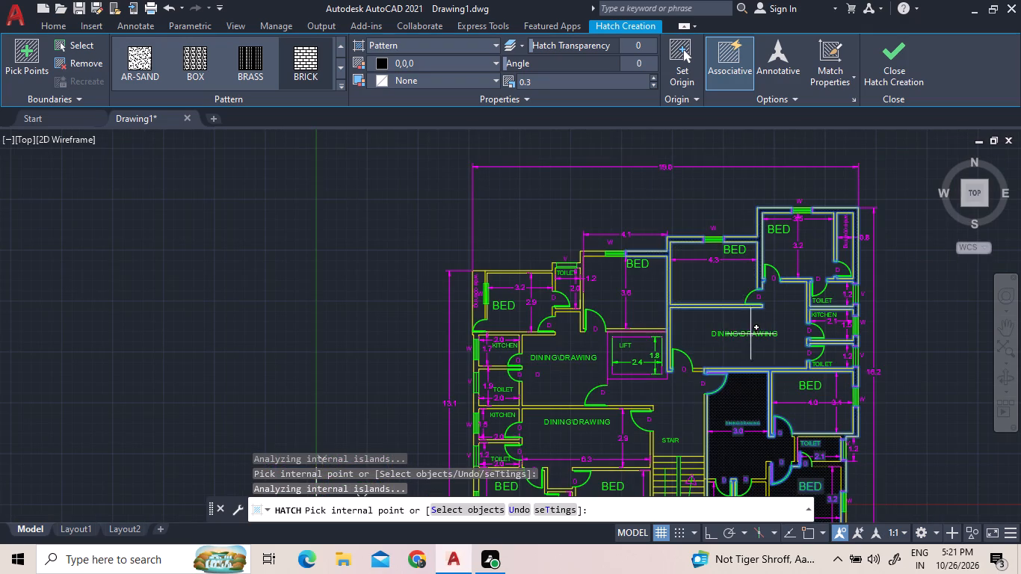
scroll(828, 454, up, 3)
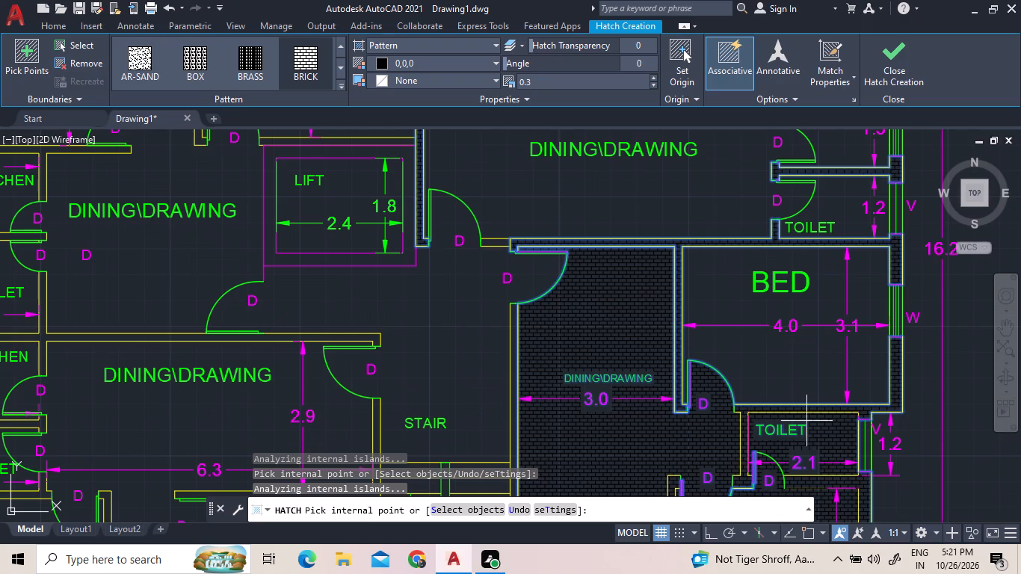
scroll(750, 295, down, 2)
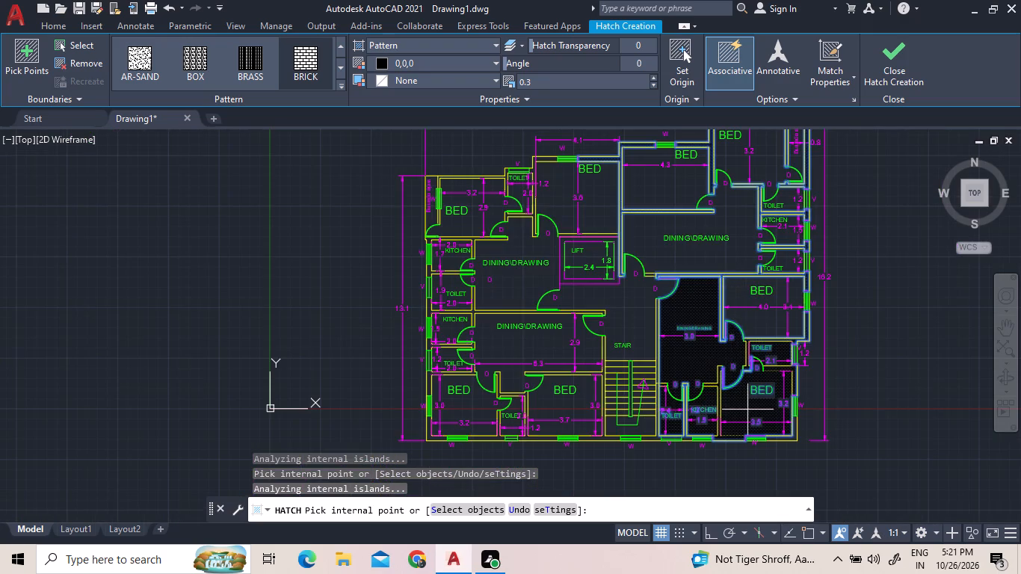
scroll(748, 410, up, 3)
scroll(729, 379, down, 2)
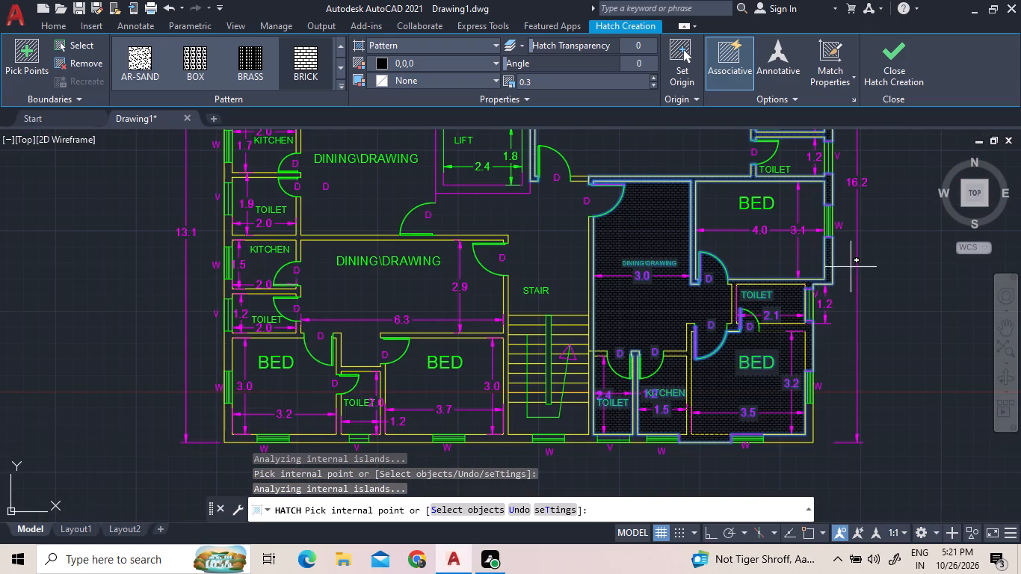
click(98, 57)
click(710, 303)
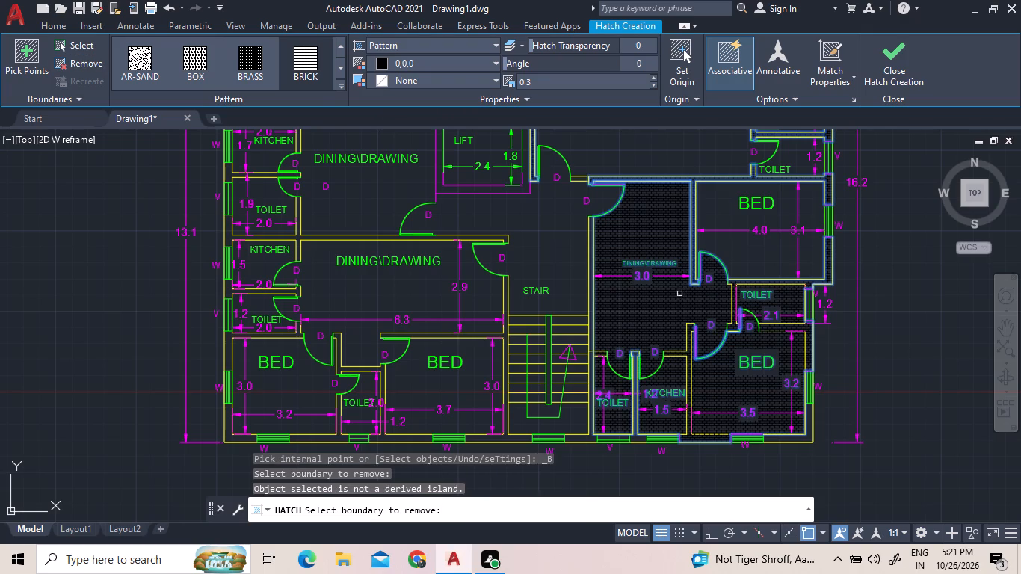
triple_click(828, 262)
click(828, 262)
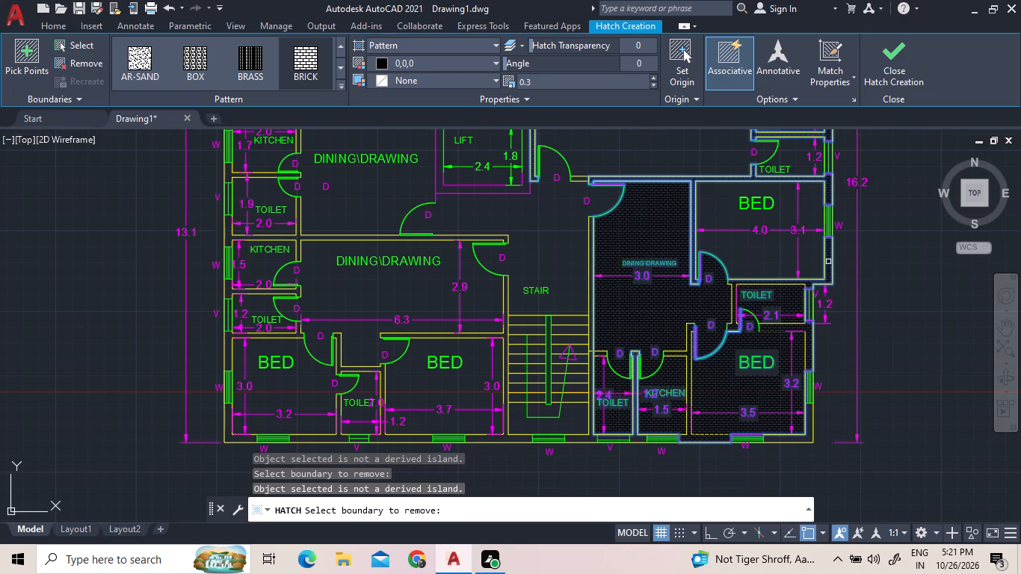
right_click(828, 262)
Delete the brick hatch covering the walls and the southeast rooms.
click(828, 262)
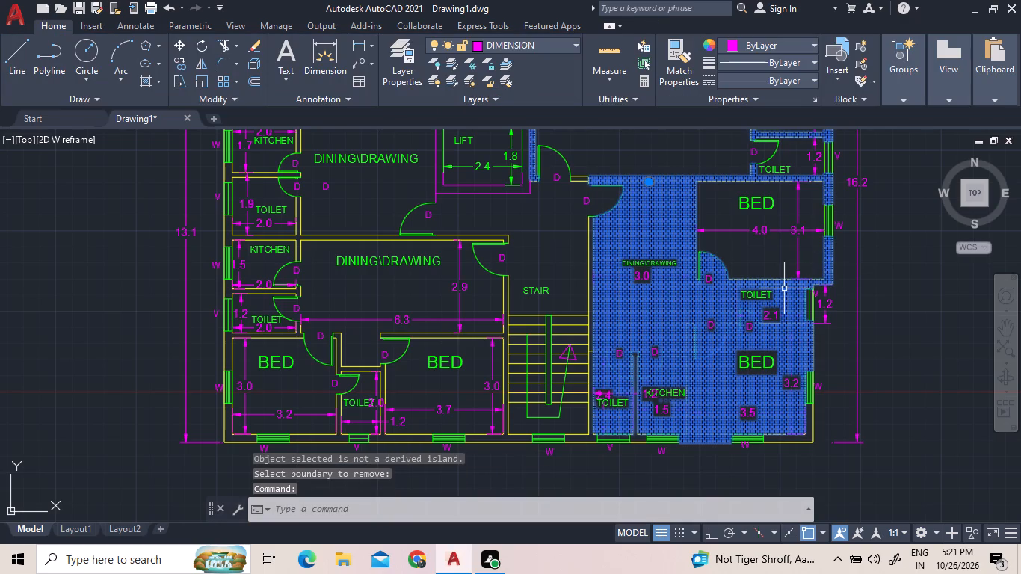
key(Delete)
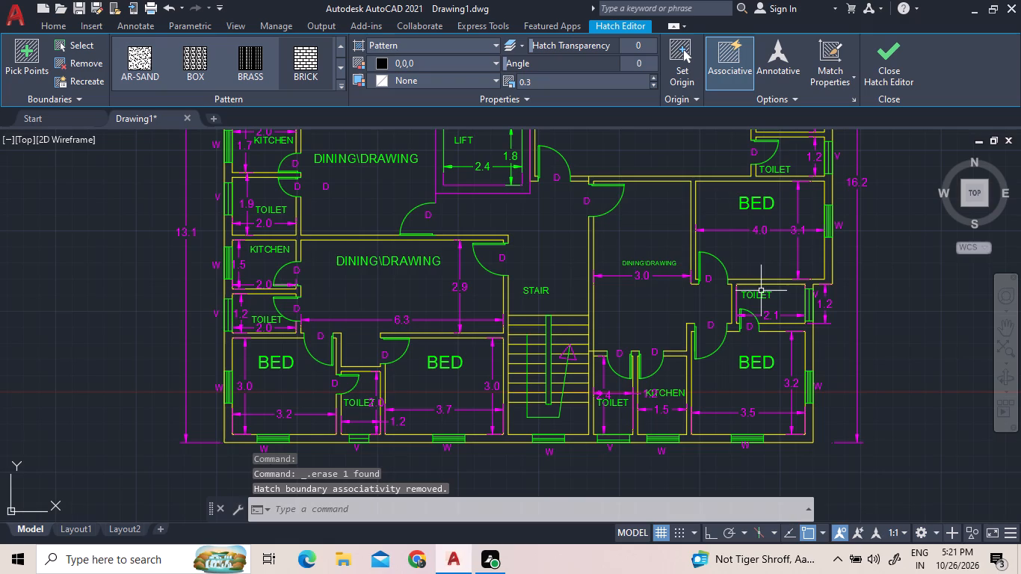
Start a new BRICK hatch at scale 0.3 and fill the southeast bedroom's east walls and the walls around the 2.1-wide toilet.
scroll(780, 345, down, 3)
scroll(658, 269, down, 1)
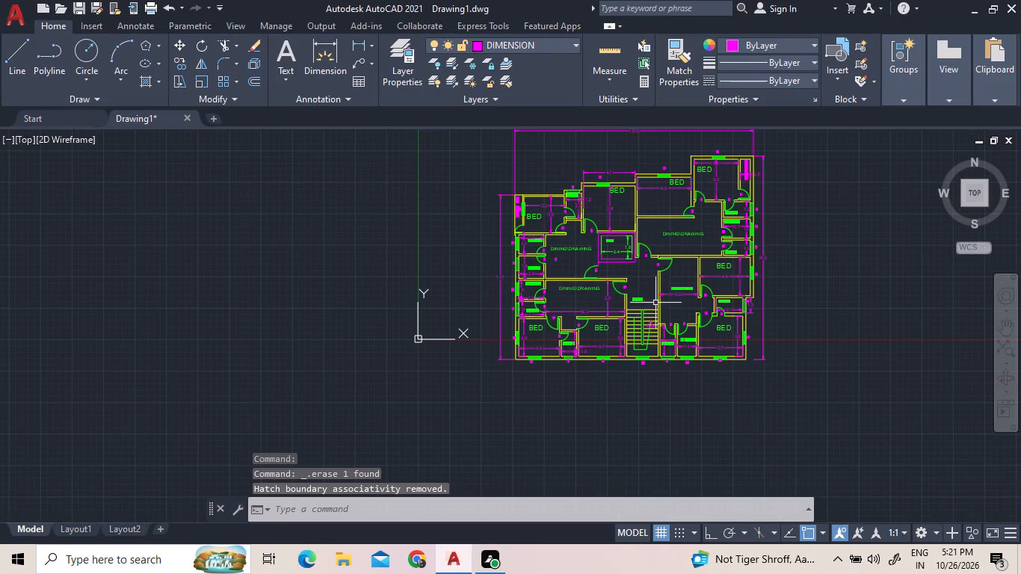
scroll(761, 330, up, 2)
scroll(752, 333, down, 1)
middle_drag(753, 354, 681, 441)
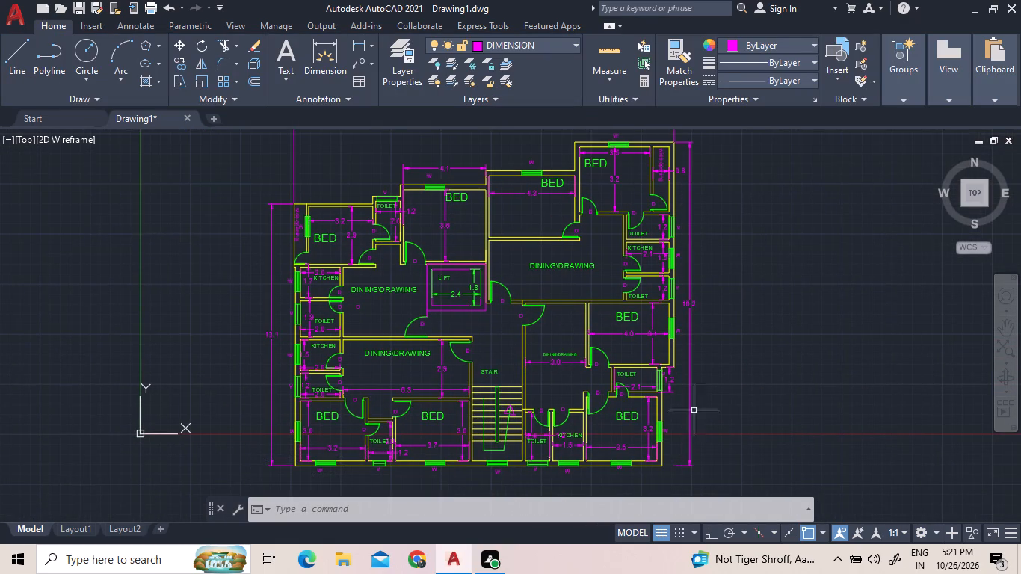
triple_click(138, 86)
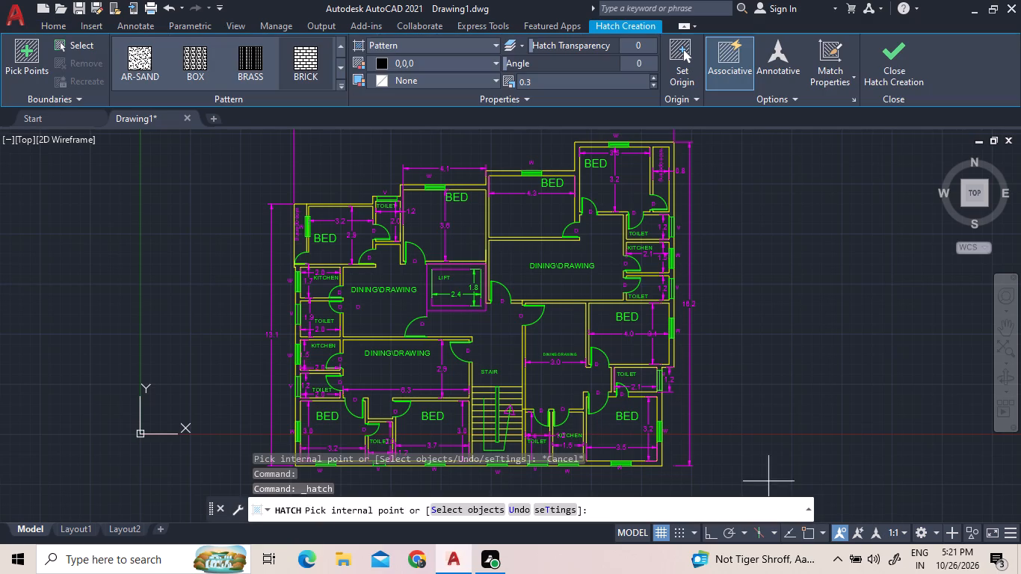
click(658, 457)
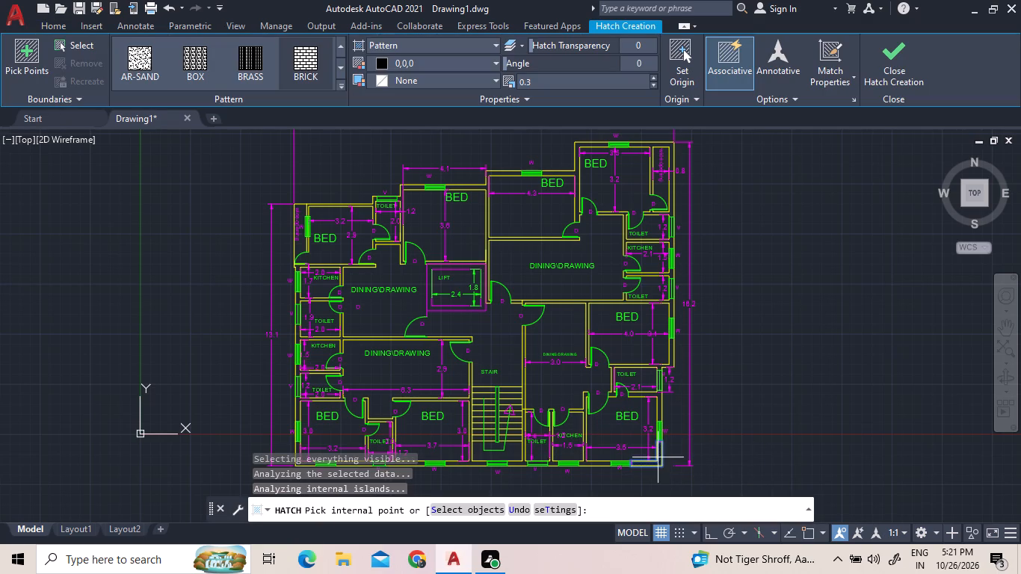
click(657, 397)
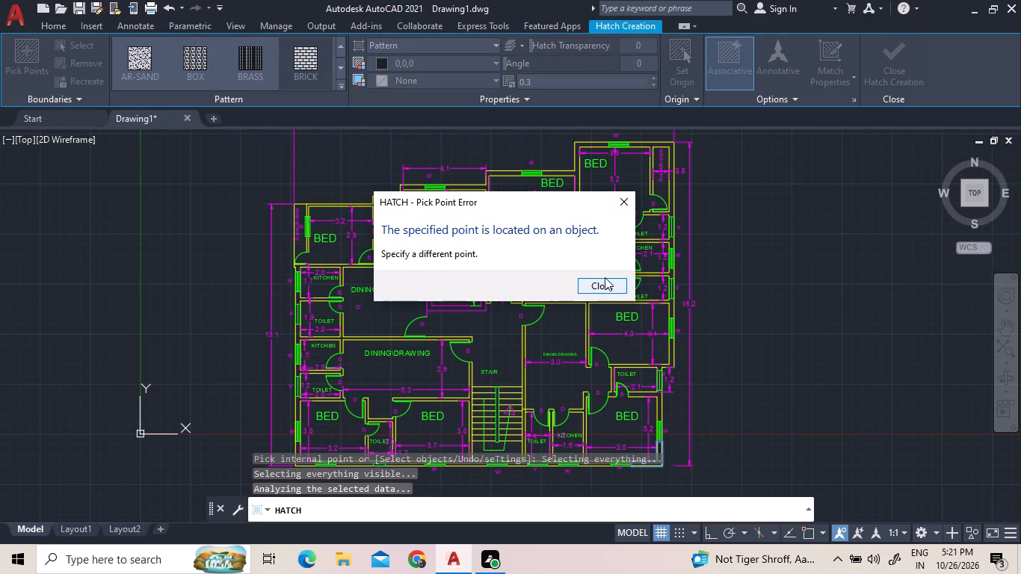
click(604, 287)
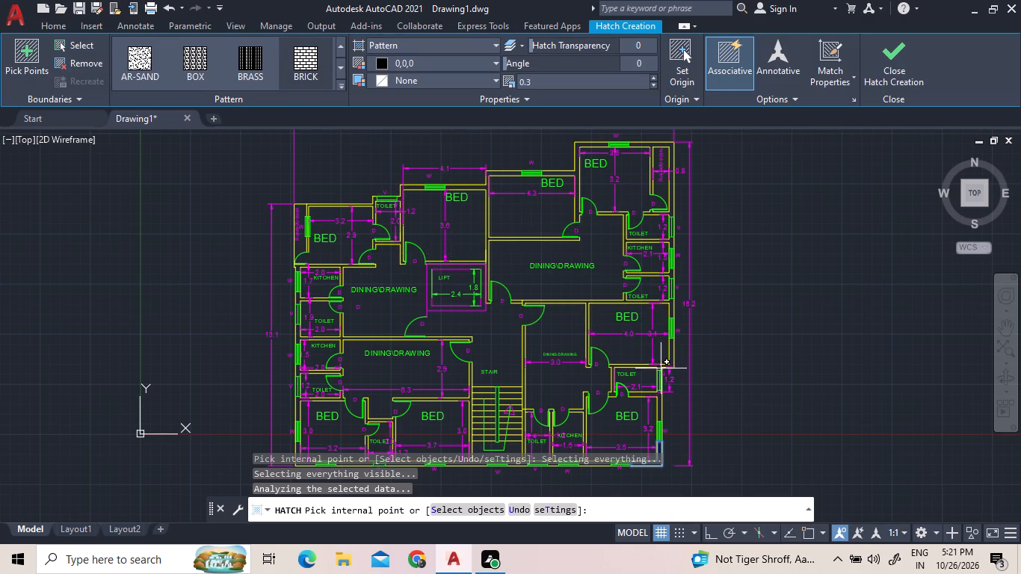
scroll(656, 371, up, 2)
click(664, 436)
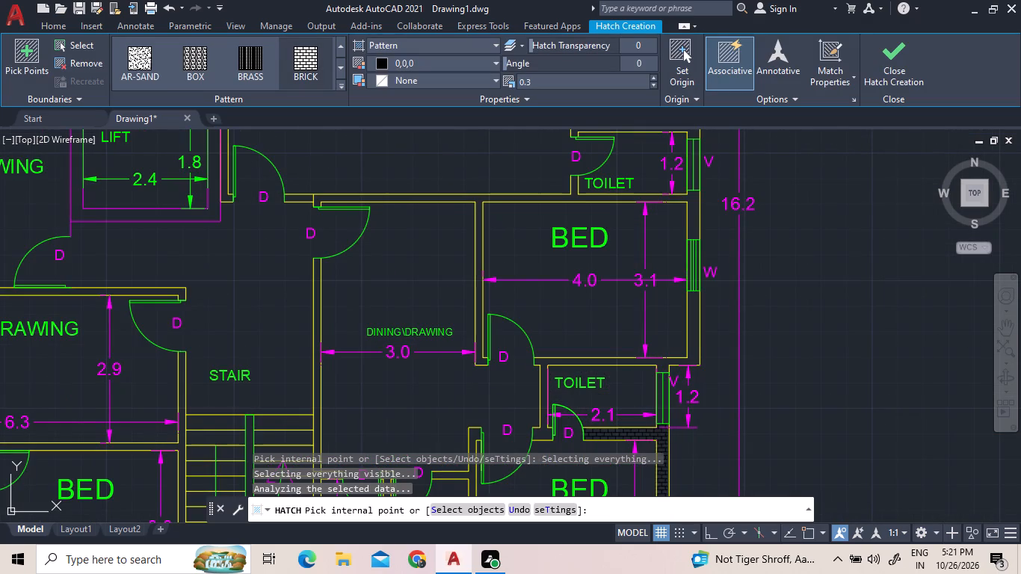
click(662, 360)
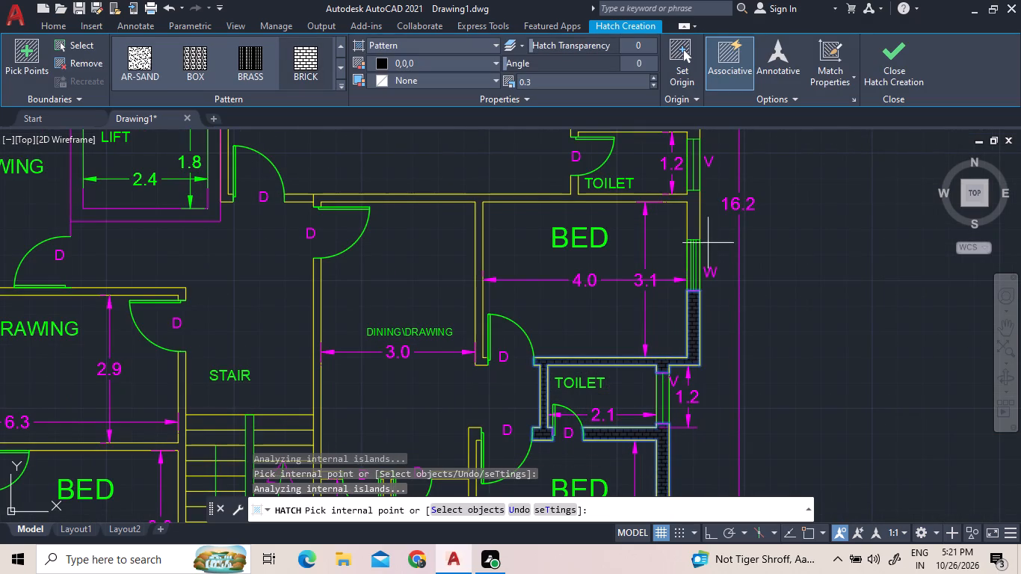
Add the north and west walls of the 4.0-wide bedroom and the walls of the east kitchen and toilets to the hatch.
click(694, 199)
scroll(686, 321, down, 1)
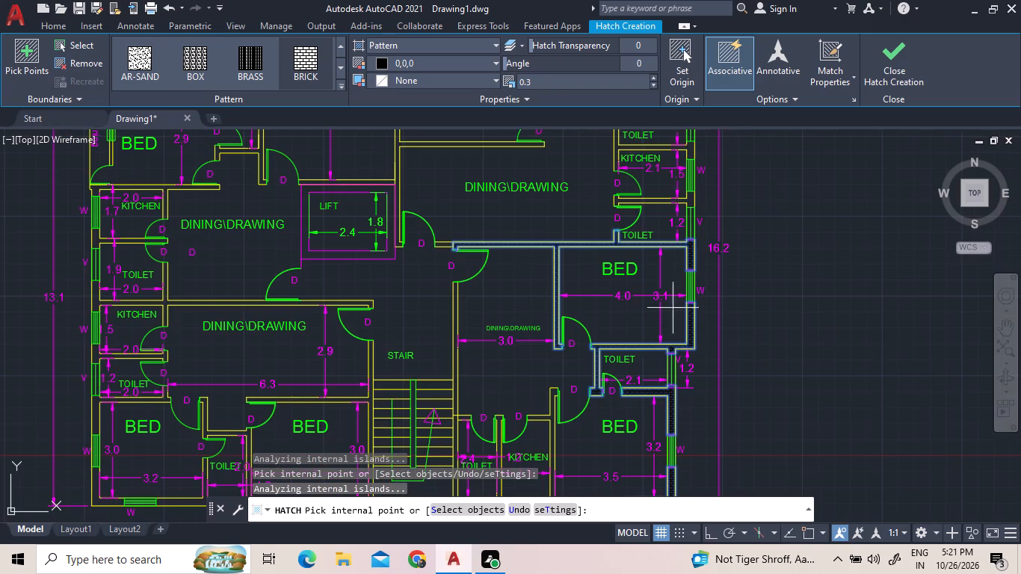
click(693, 206)
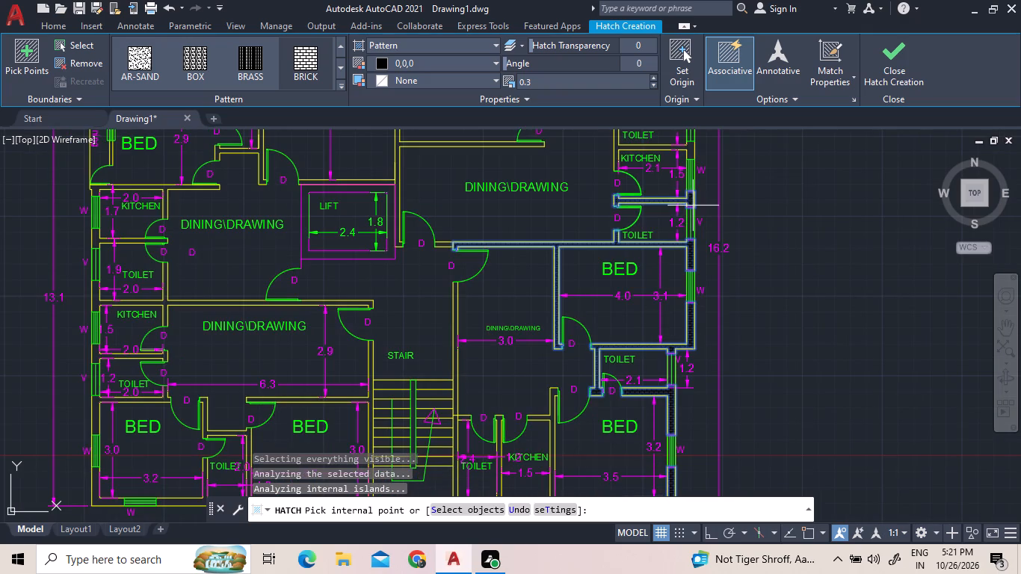
scroll(732, 333, down, 3)
scroll(715, 300, up, 4)
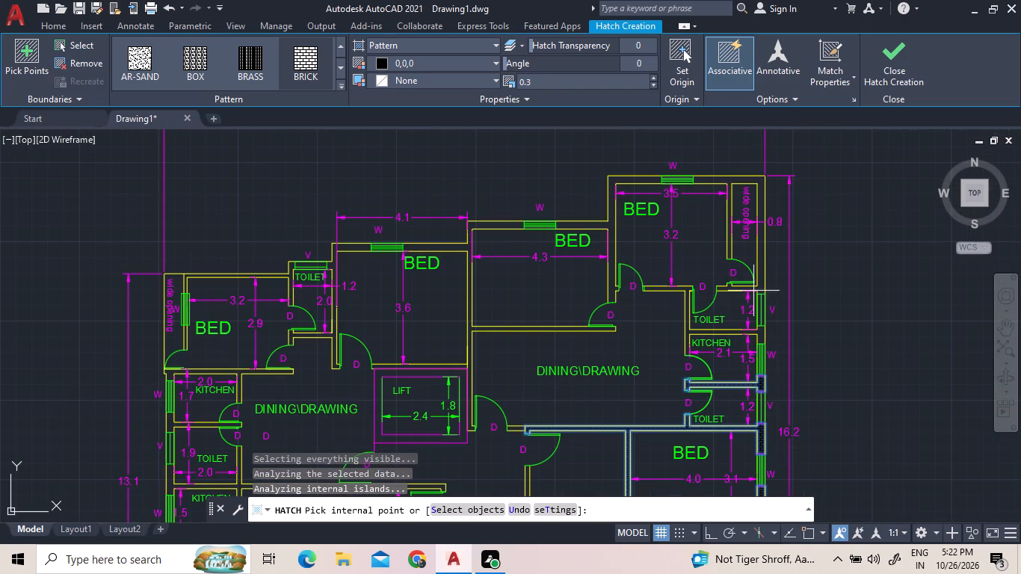
click(761, 330)
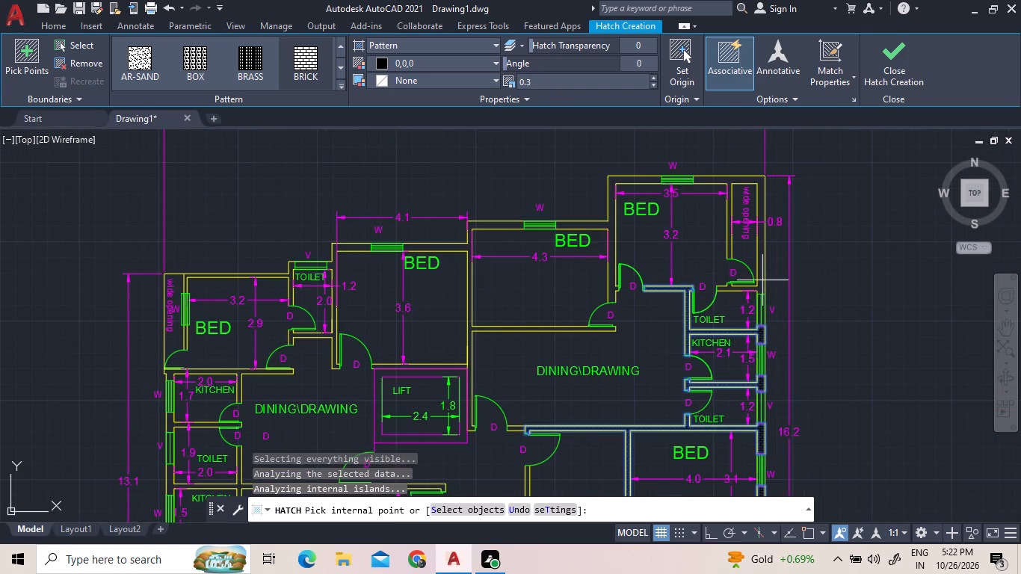
Add the walls around the 3.5-wide wide-opening bedroom and the 4.3-wide bedroom, up to the 4.1-wide bedroom's window, to the hatch.
click(763, 270)
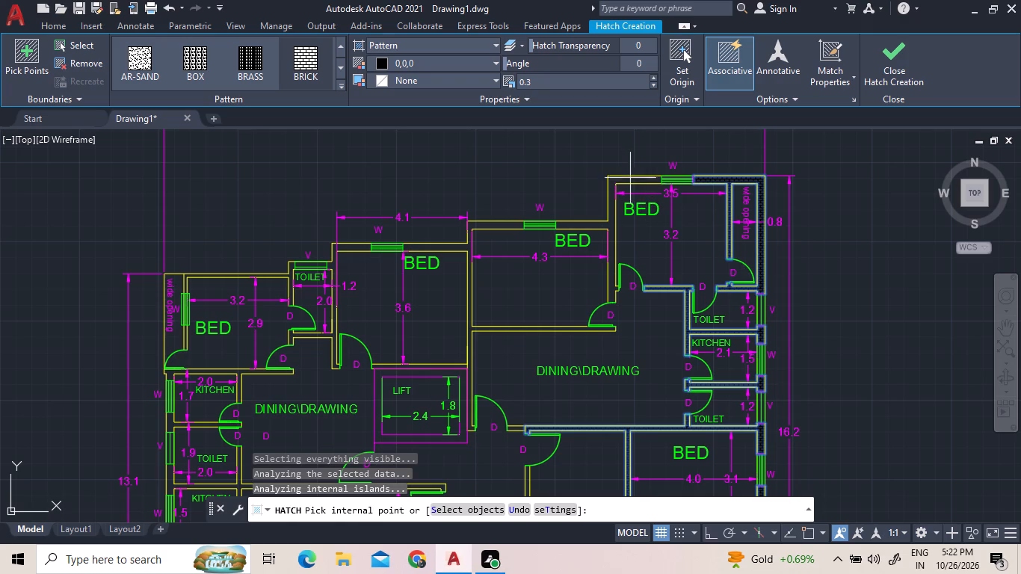
click(621, 180)
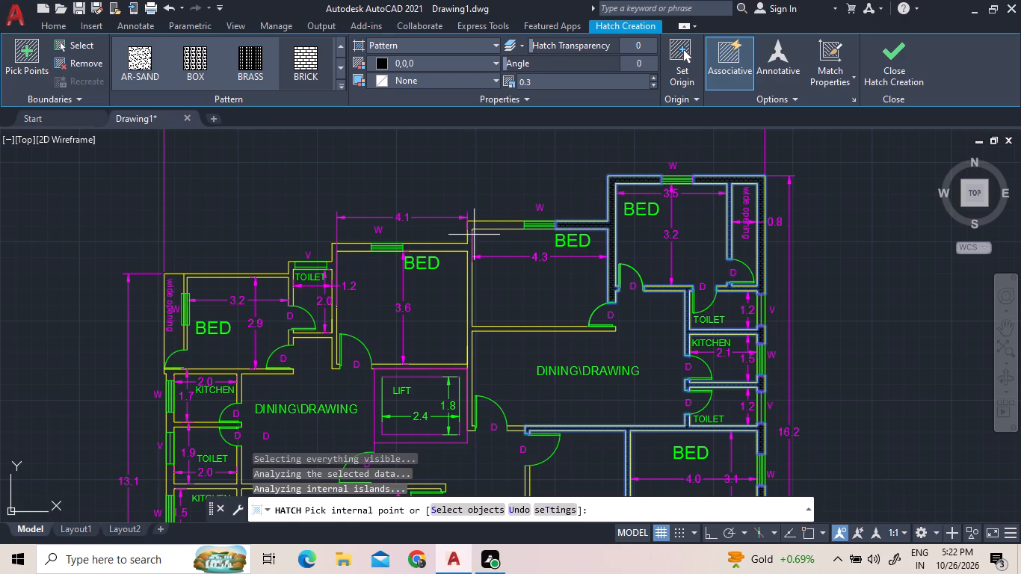
click(481, 223)
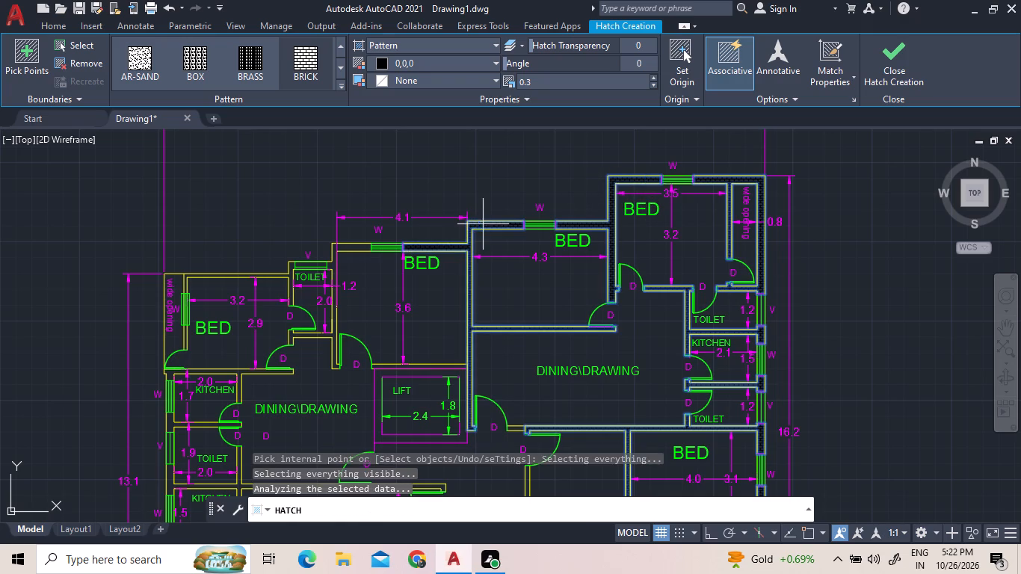
Add the walls west of the 4.1-wide bedroom's window, around the 1.2-wide toilet and along the northwest bedroom's north and west sides to the hatch.
click(348, 253)
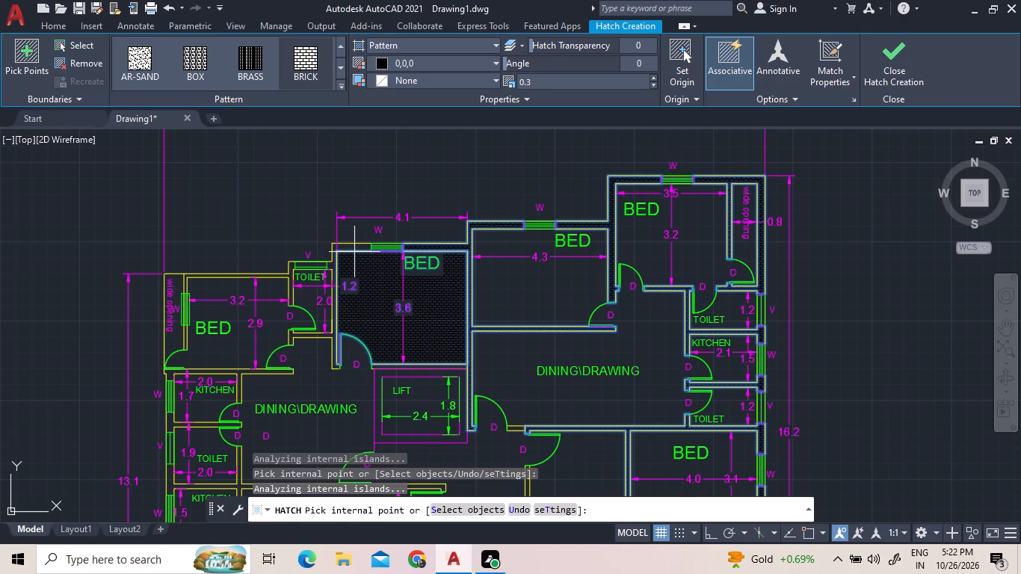
click(355, 251)
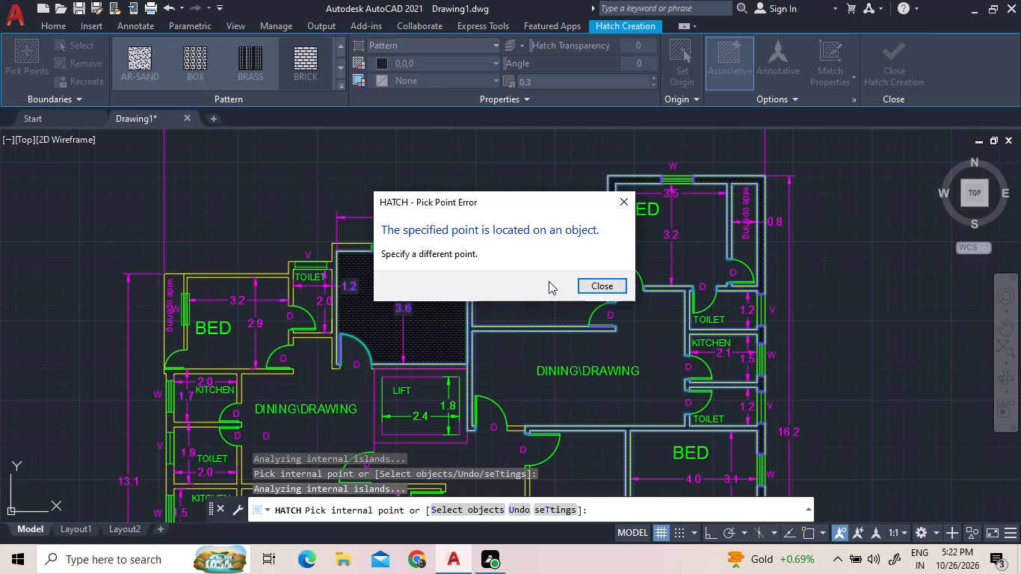
click(549, 280)
click(583, 288)
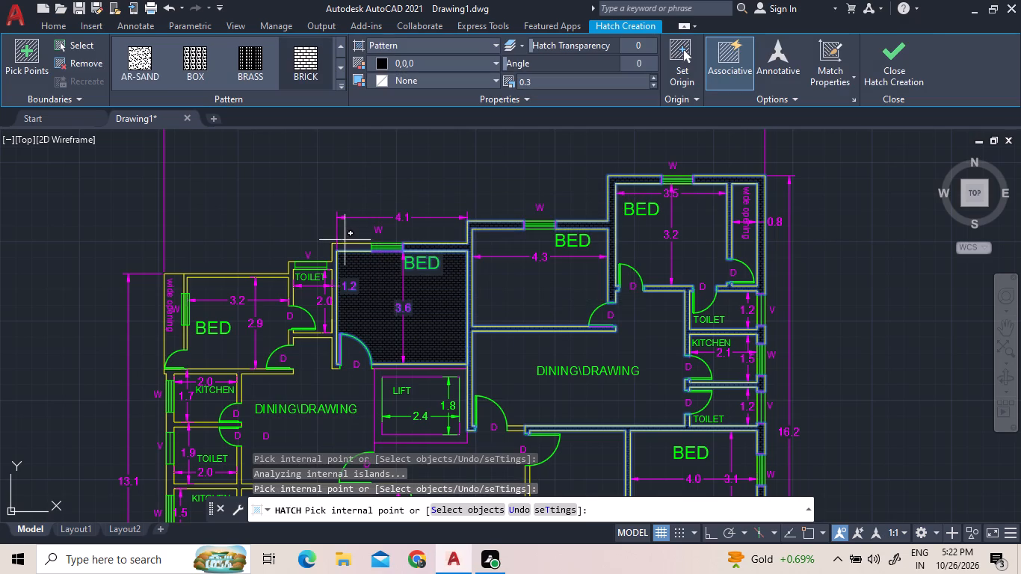
click(361, 247)
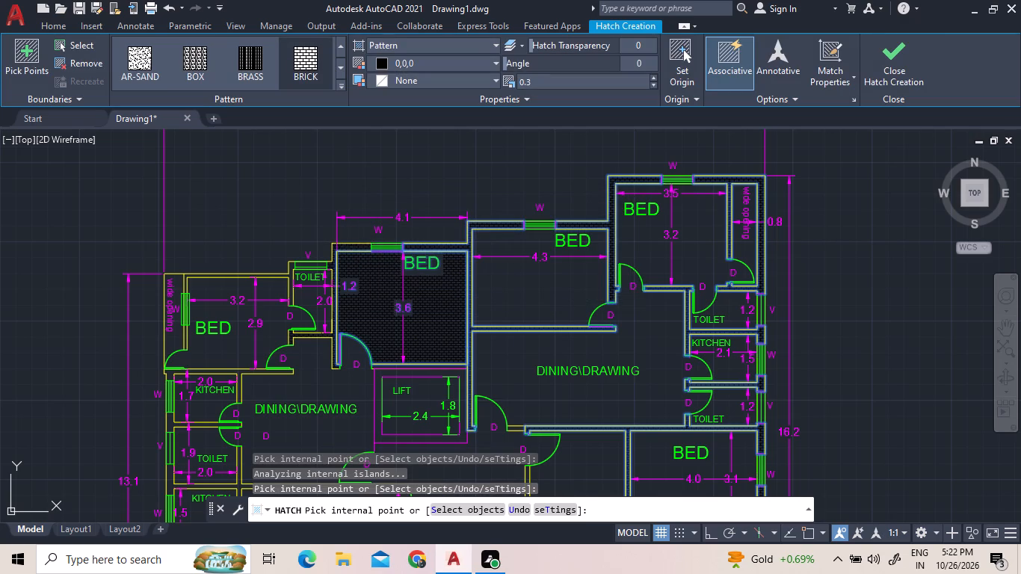
click(292, 267)
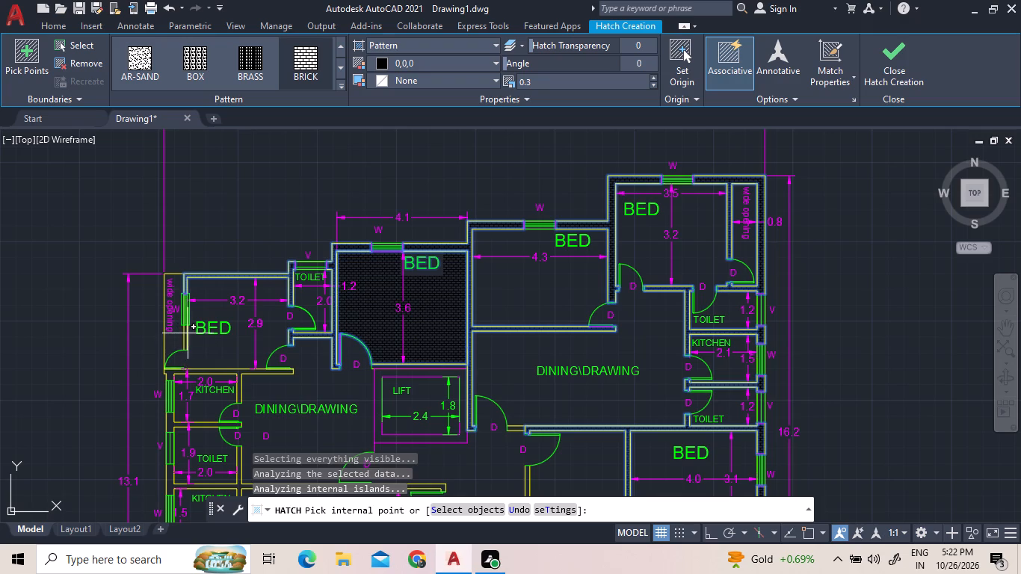
scroll(188, 333, up, 2)
click(180, 335)
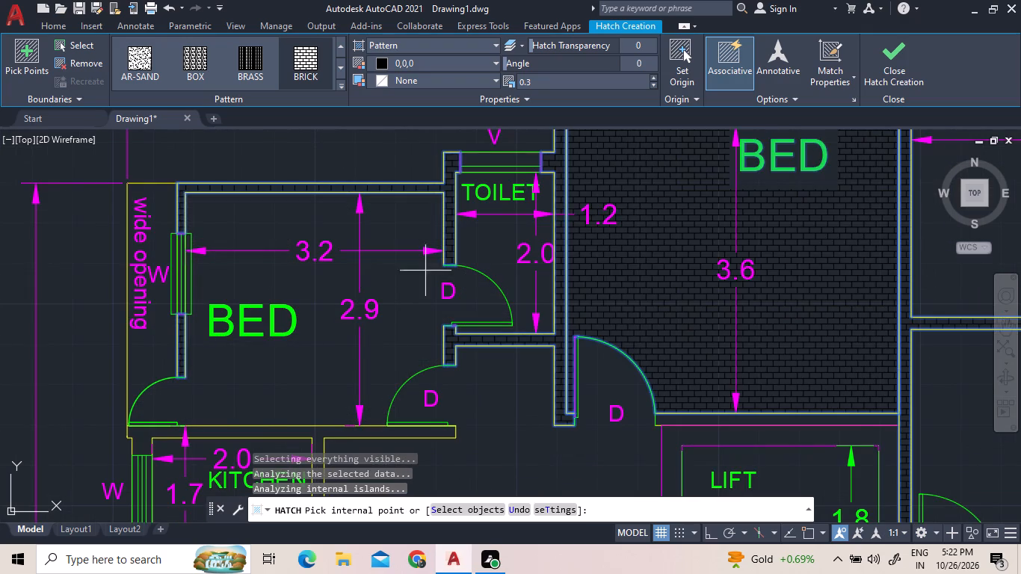
Add the cross walls and west wall segments between the two west kitchens and toilets to the hatch.
scroll(479, 276, down, 2)
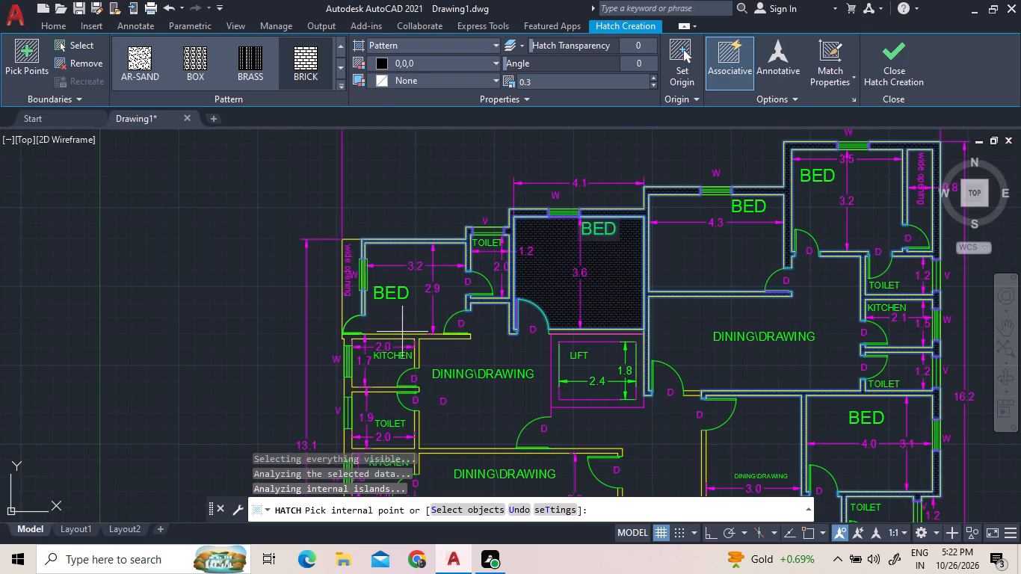
click(402, 339)
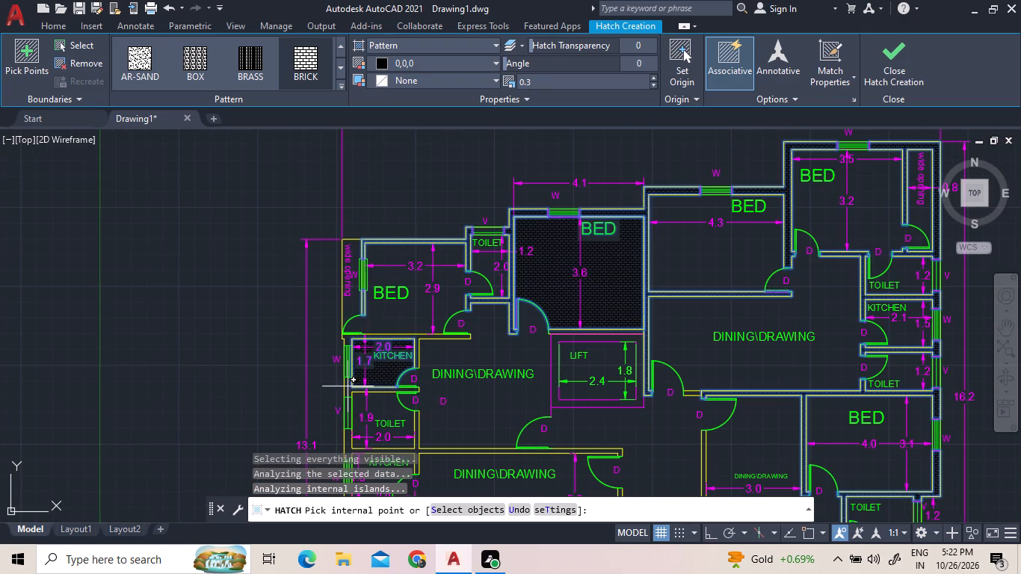
click(346, 386)
scroll(385, 298, down, 3)
scroll(398, 351, up, 3)
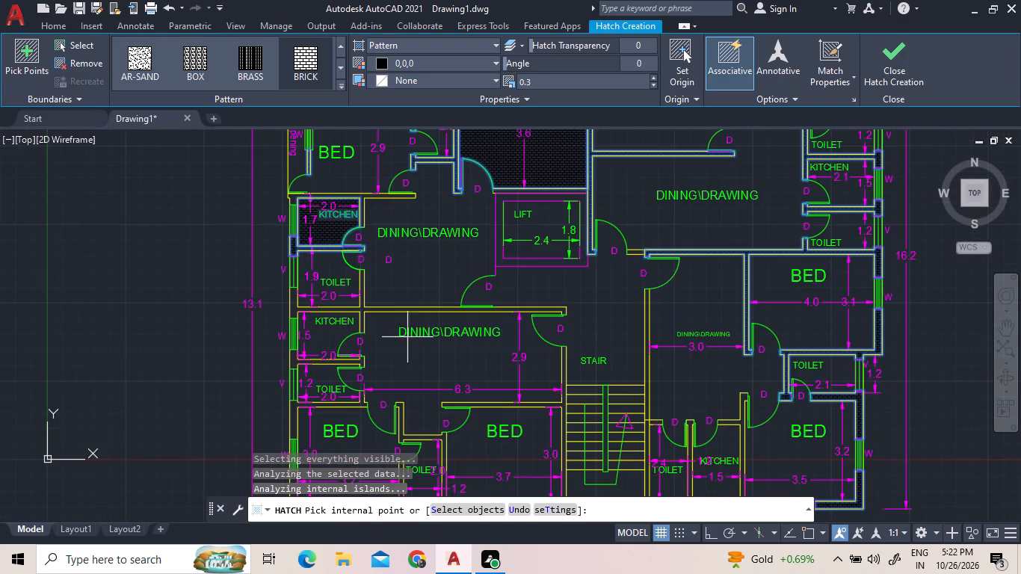
scroll(312, 261, up, 2)
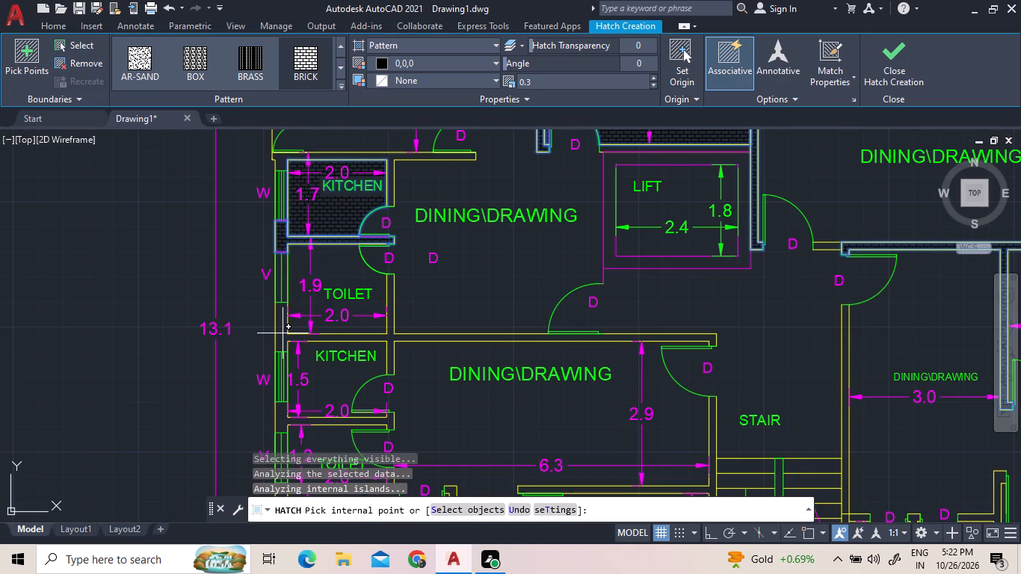
click(283, 333)
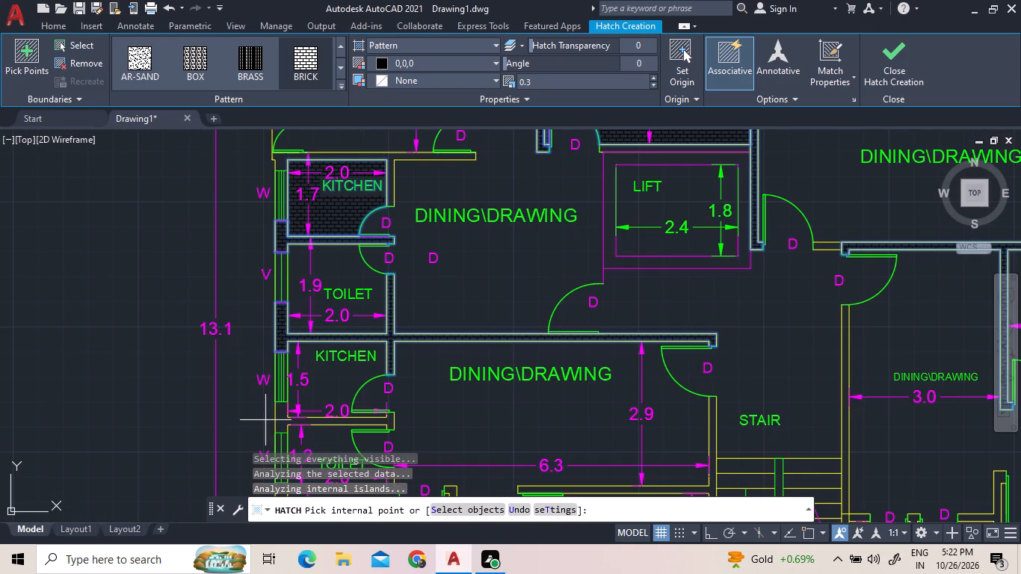
click(277, 420)
scroll(327, 417, up, 3)
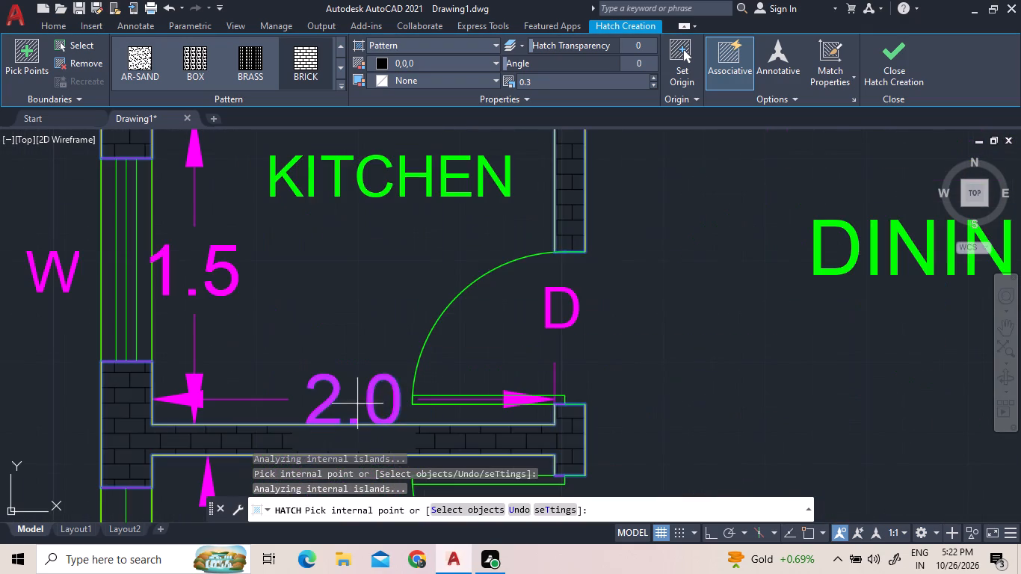
Add the southwest bedroom's north wall and its west wall above the window to the hatch.
scroll(387, 370, down, 5)
scroll(393, 442, up, 4)
click(242, 366)
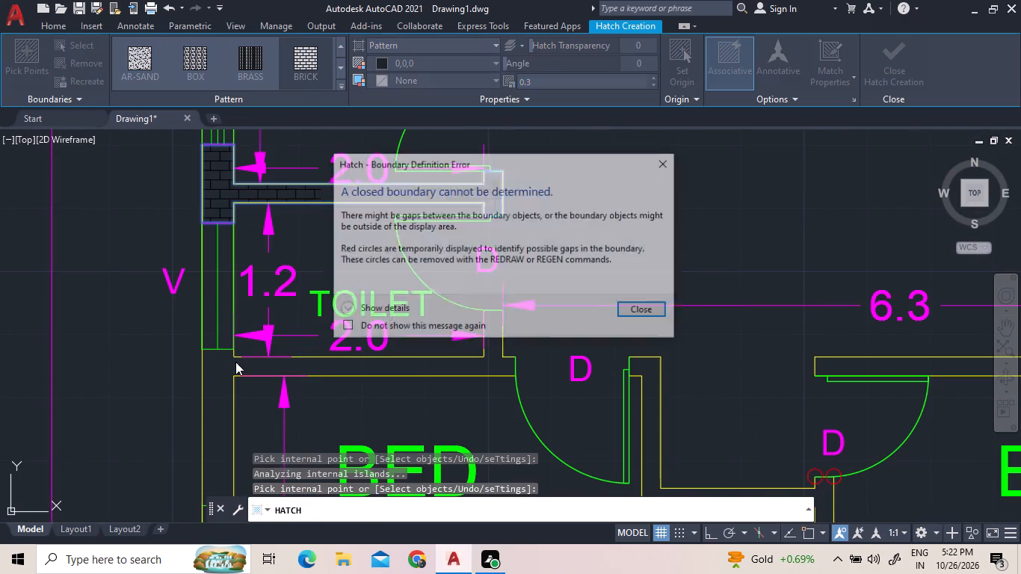
click(655, 308)
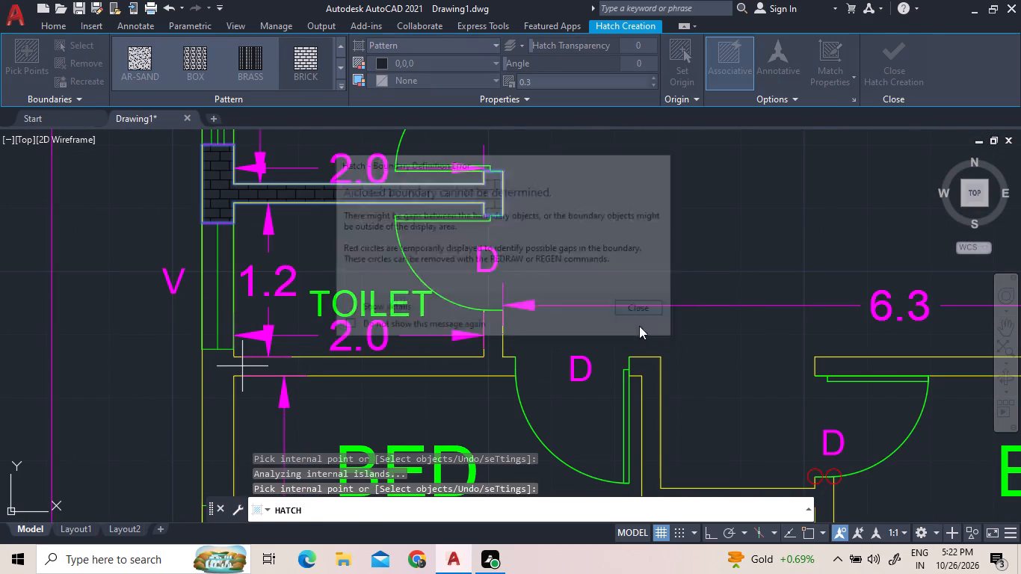
scroll(437, 163, down, 4)
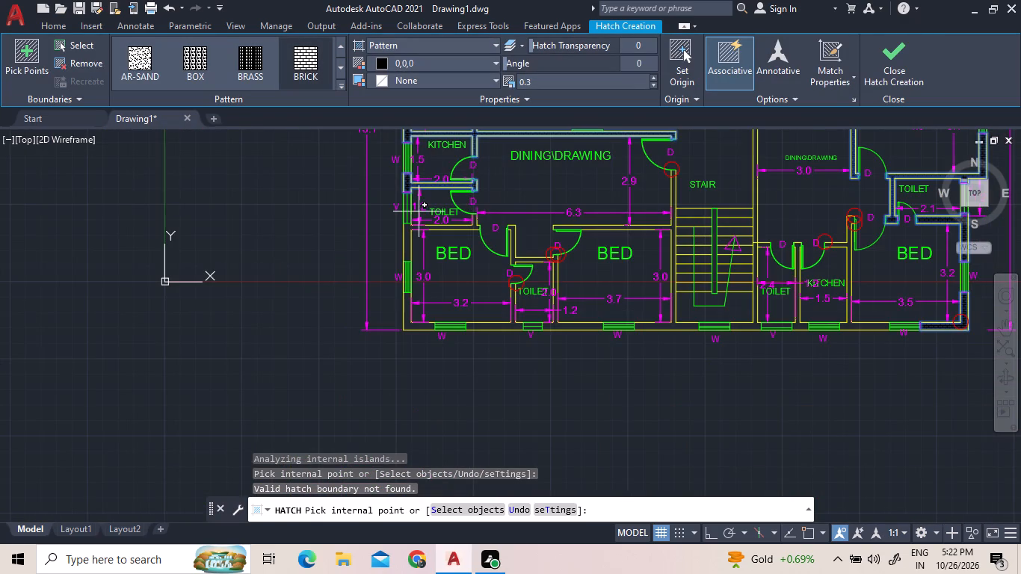
scroll(404, 229, up, 3)
click(404, 244)
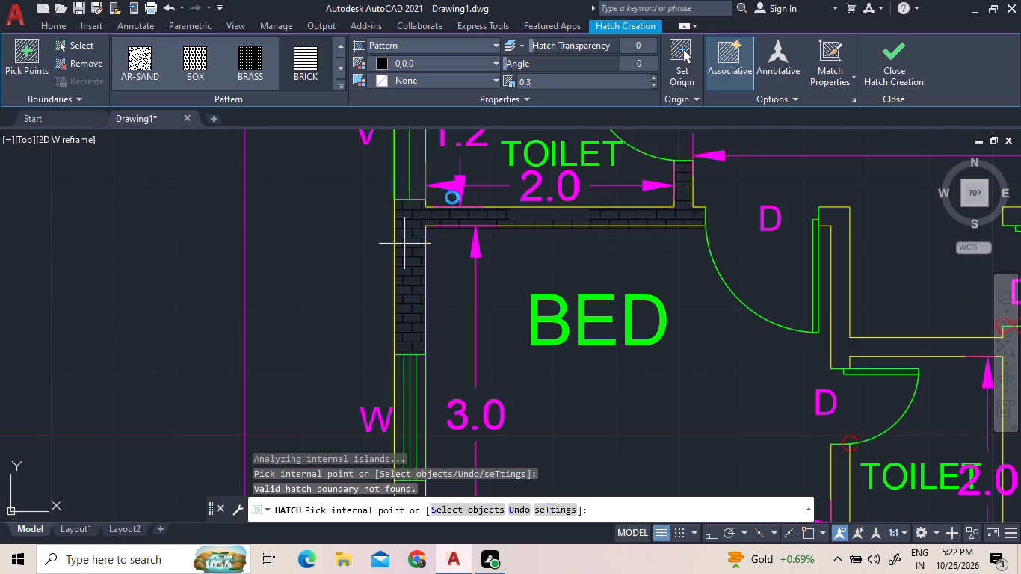
scroll(457, 192, down, 3)
click(633, 310)
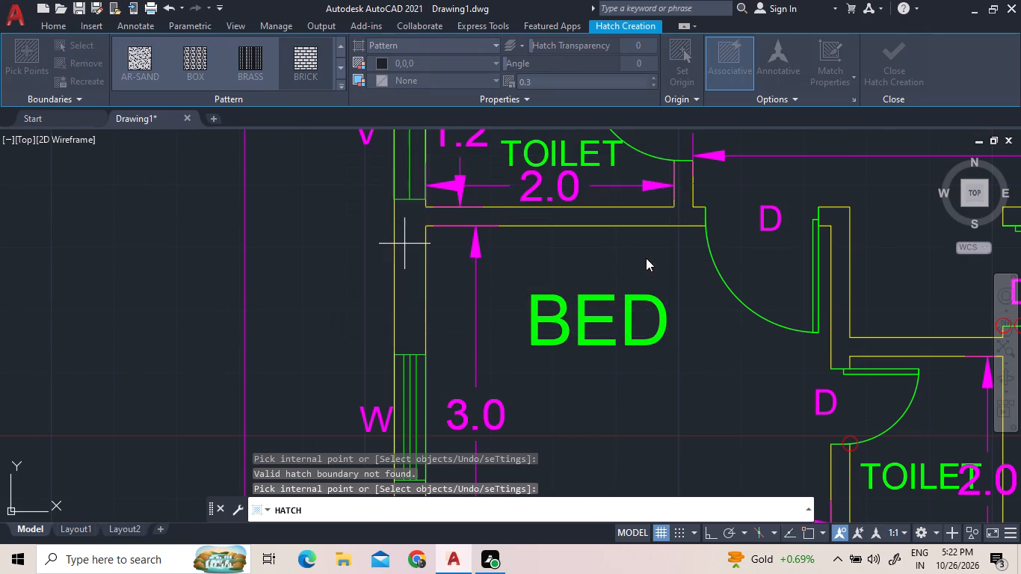
scroll(646, 244, down, 1)
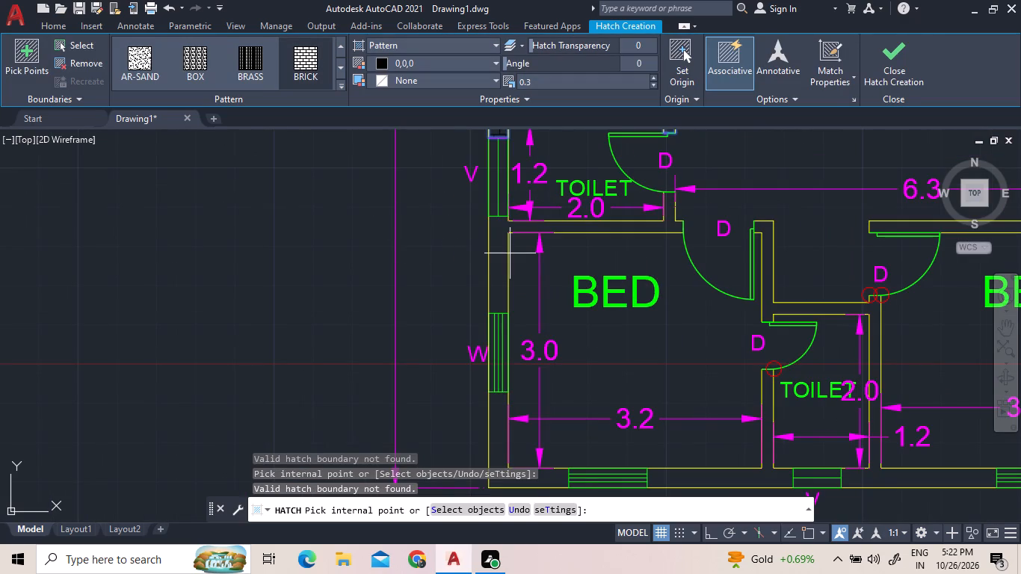
click(493, 244)
Add the building's south wall segments, from the southwest corner to the 3.5-wide bedroom, with their connected partitions to the hatch.
scroll(496, 244, down, 3)
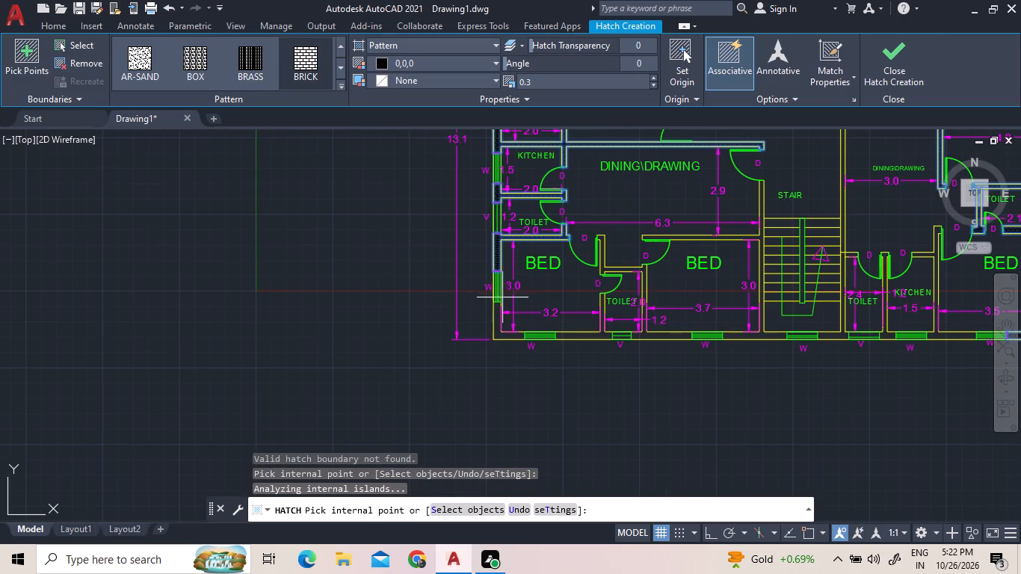
click(499, 333)
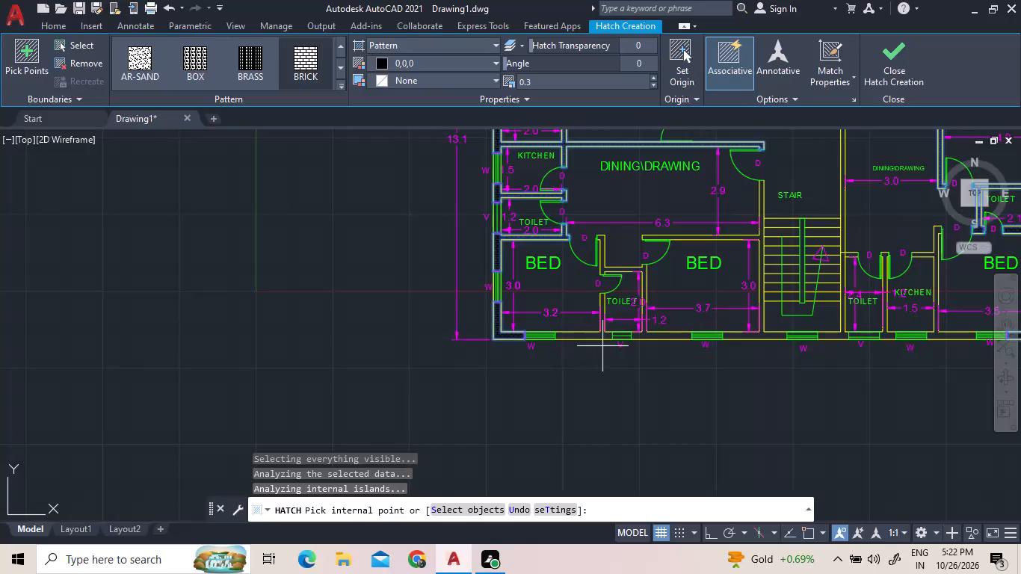
click(590, 335)
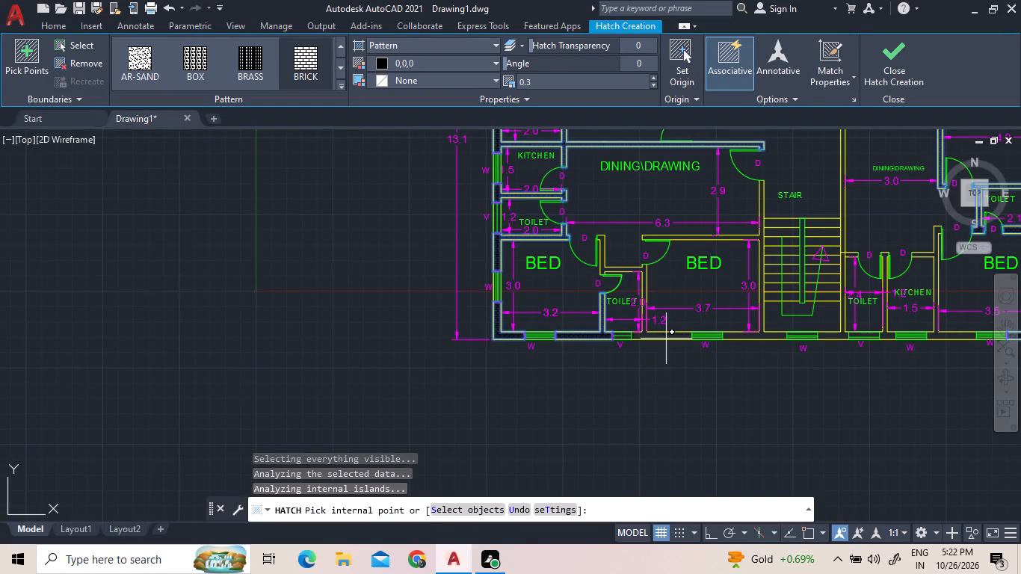
click(666, 339)
click(758, 336)
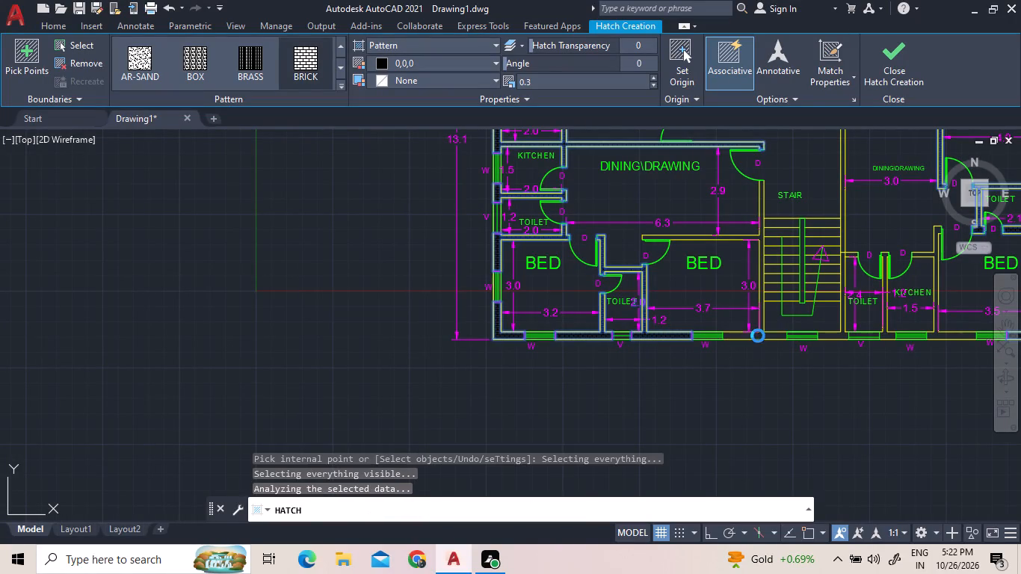
click(844, 335)
click(953, 336)
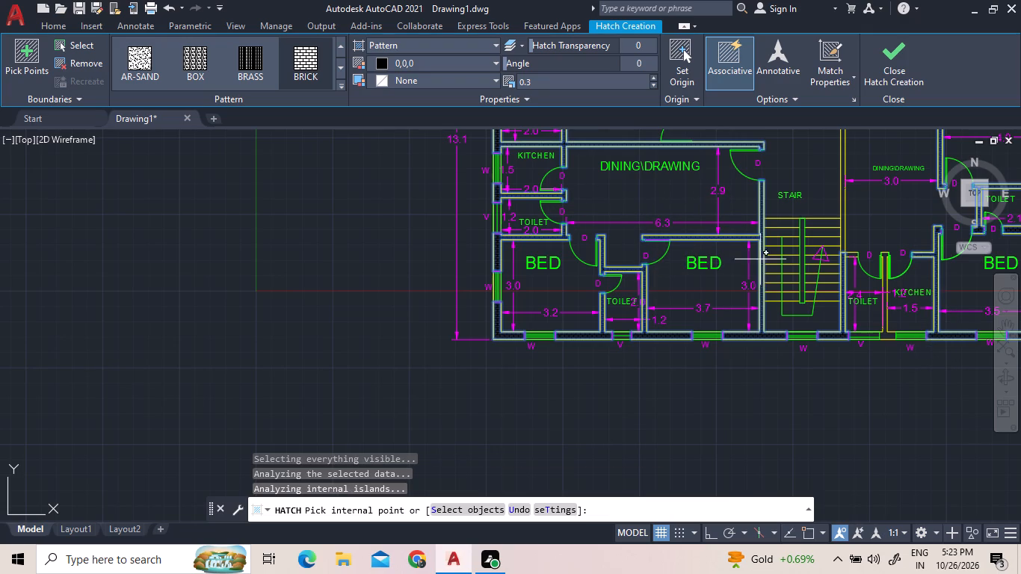
Add the stair's east wall, the short wall by the entry doors and the northwest kitchen's north and east walls, and finish the hatch.
click(842, 188)
scroll(796, 327, down, 2)
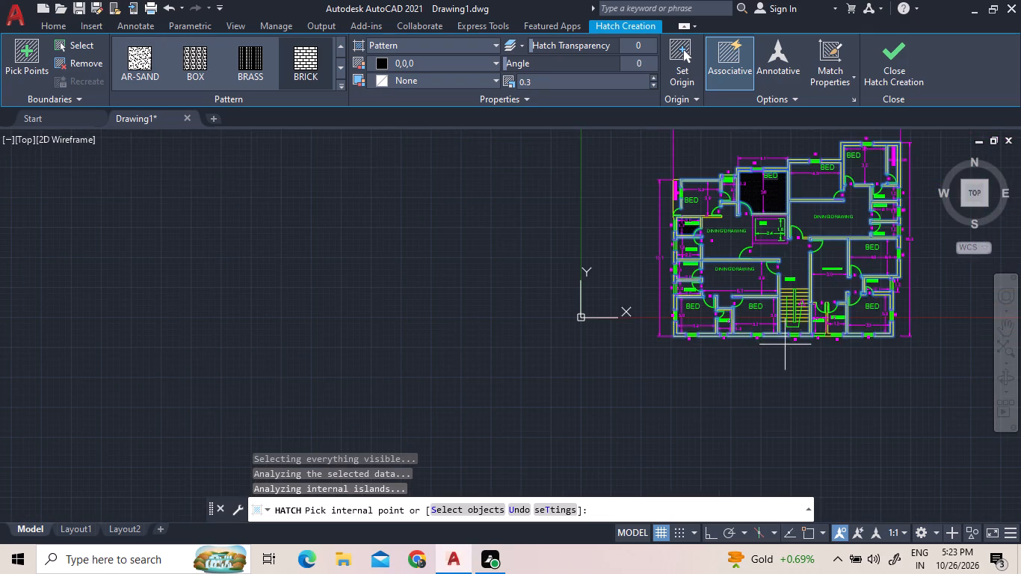
scroll(852, 230, up, 3)
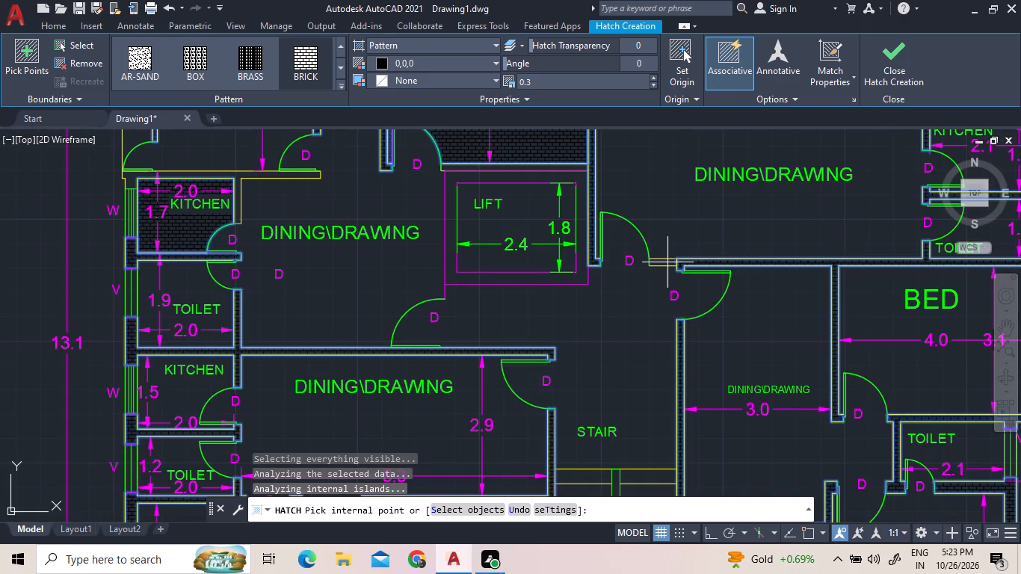
click(664, 262)
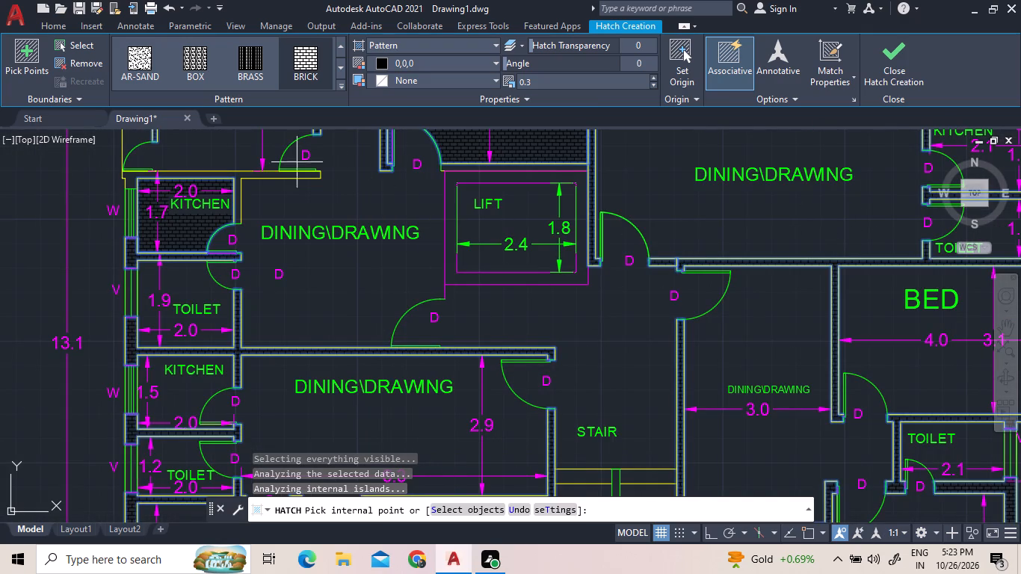
click(280, 174)
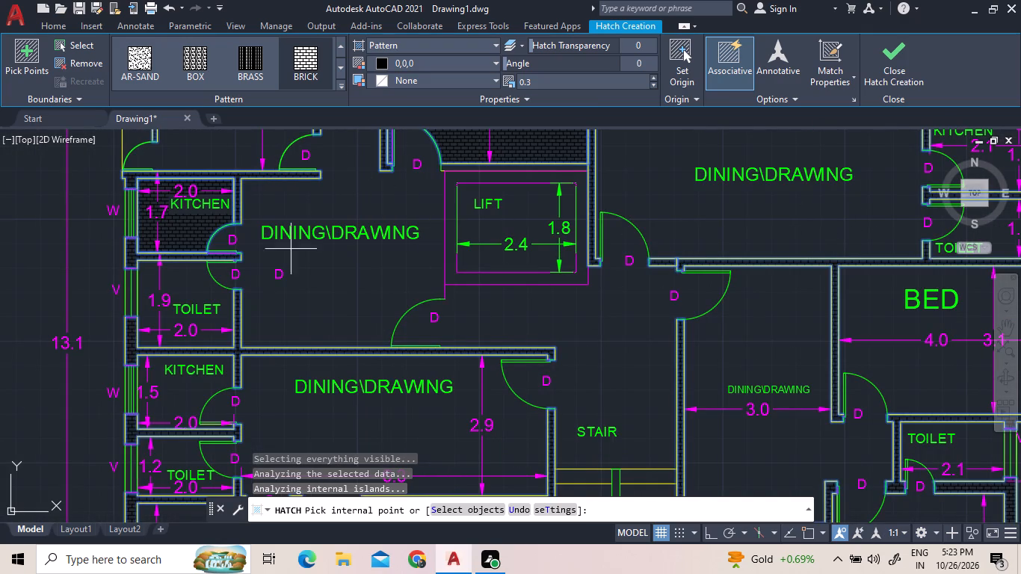
scroll(407, 271, down, 1)
scroll(265, 467, up, 2)
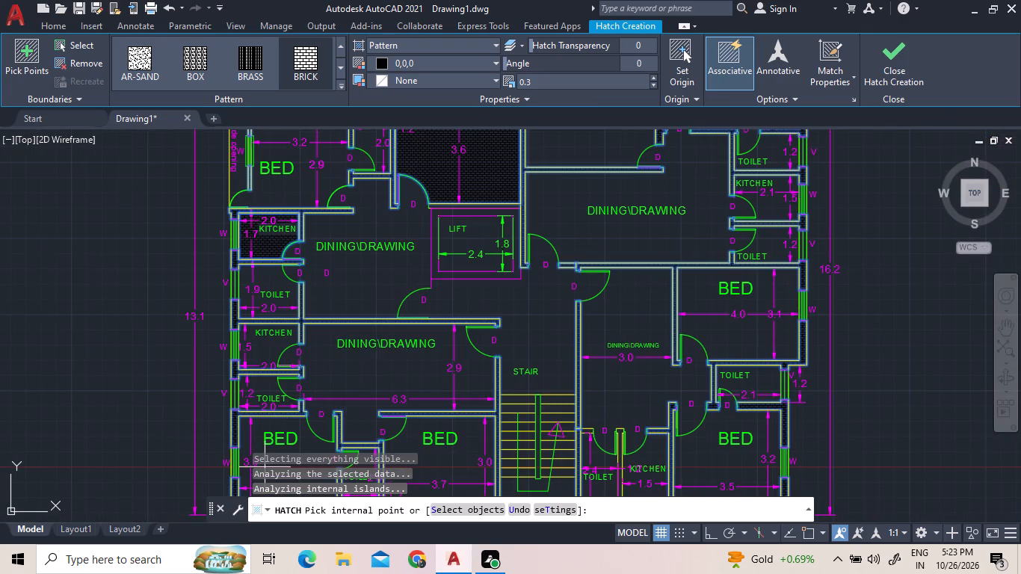
scroll(404, 243, down, 2)
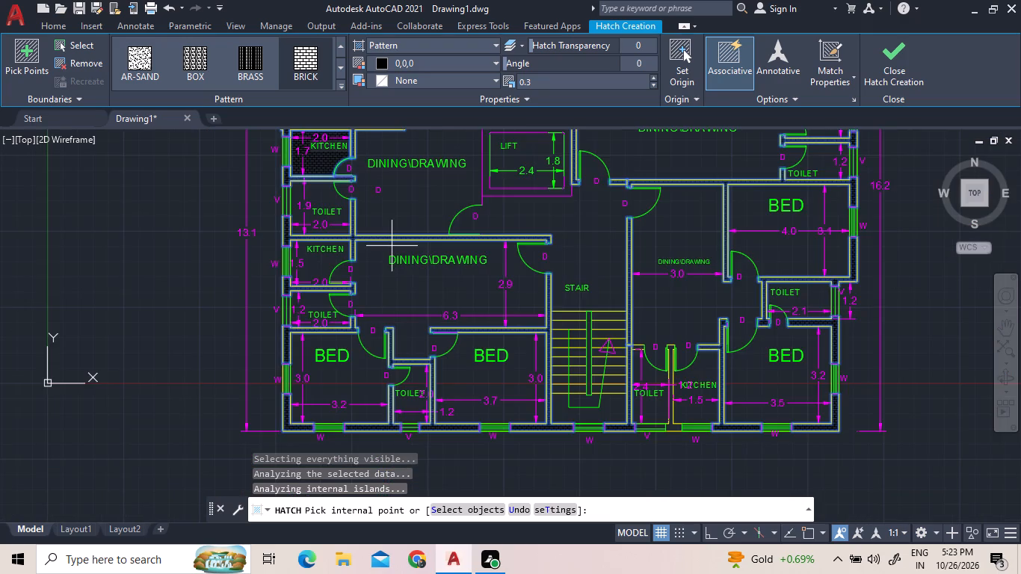
scroll(596, 289, up, 4)
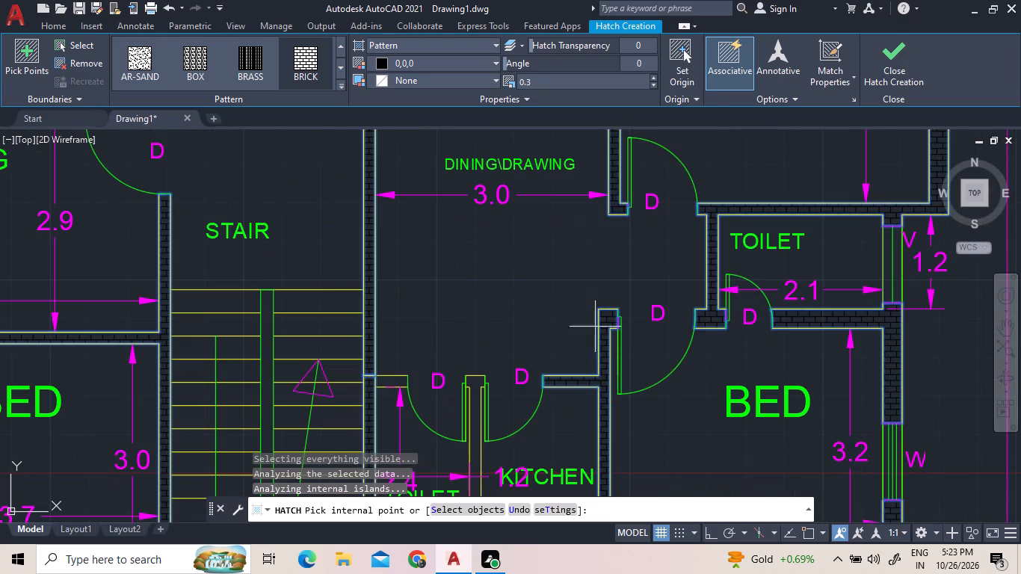
scroll(623, 392, down, 3)
scroll(528, 214, up, 2)
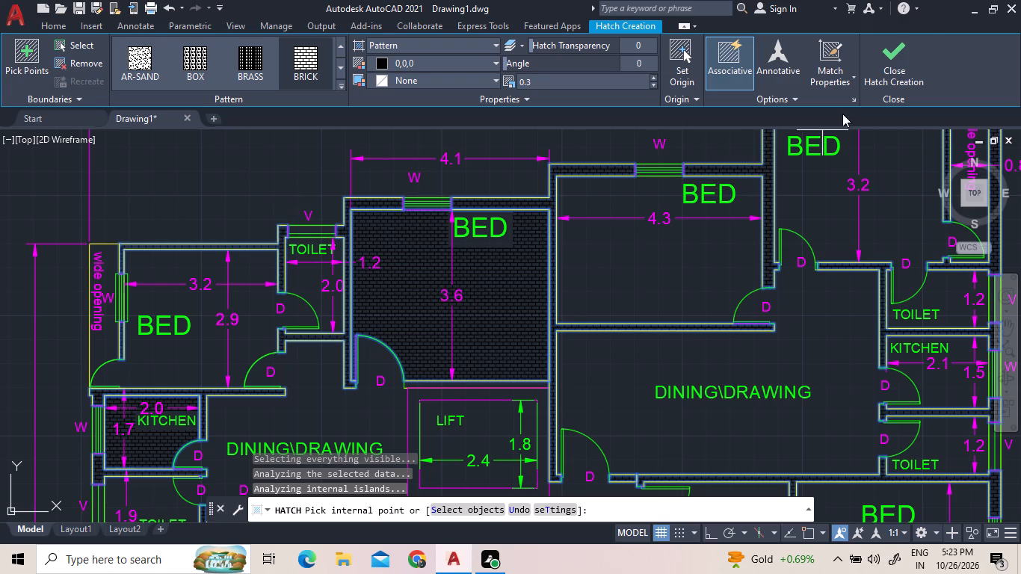
click(902, 58)
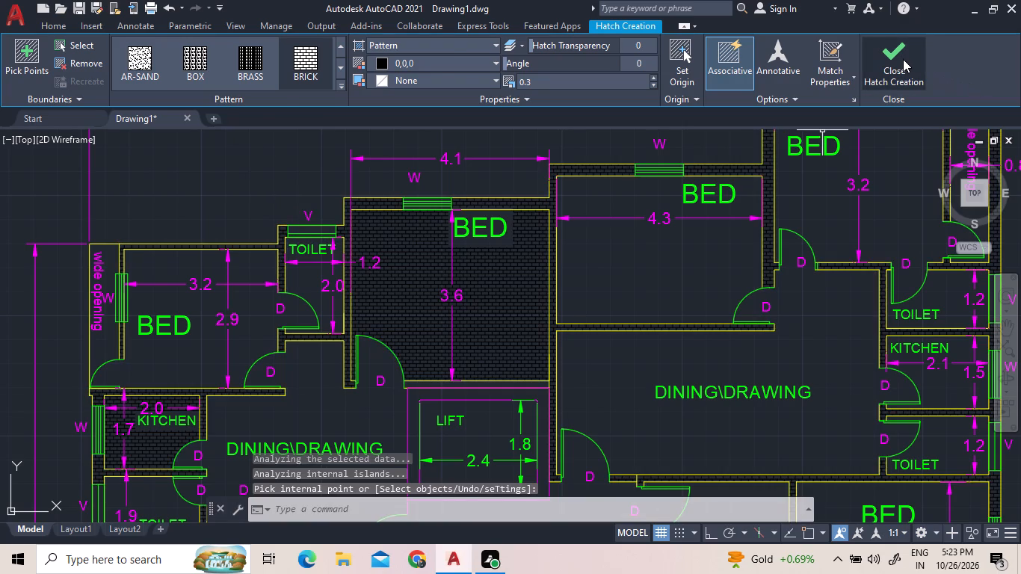
Trim away the brick hatch inside the 4.1-wide bedroom and the northwest kitchen.
click(226, 43)
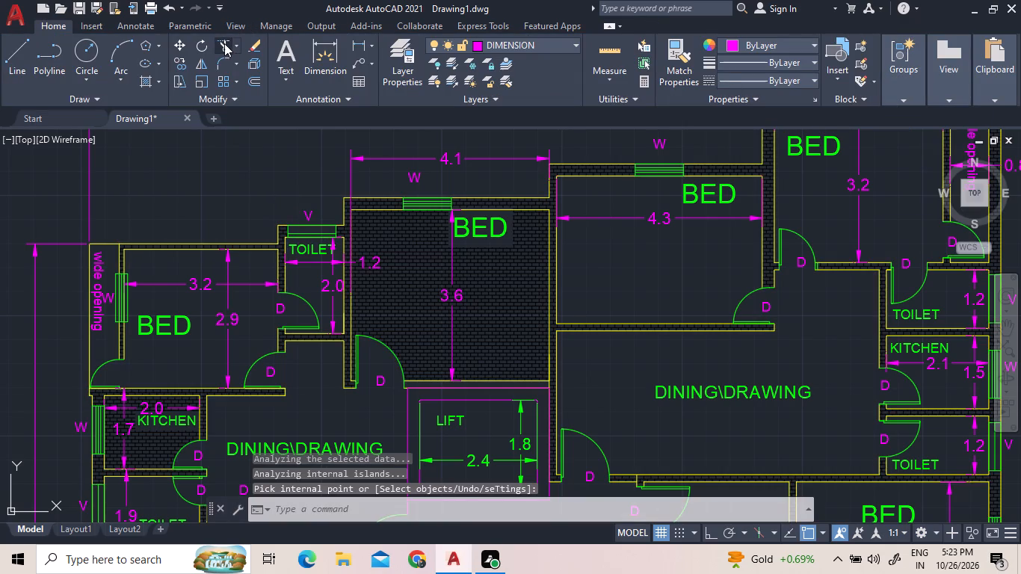
click(406, 254)
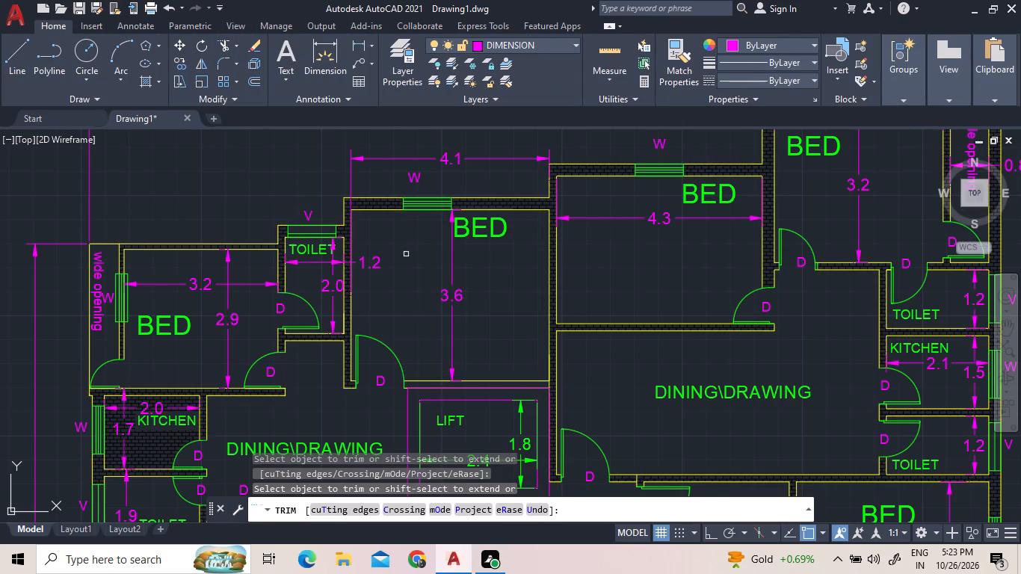
click(156, 450)
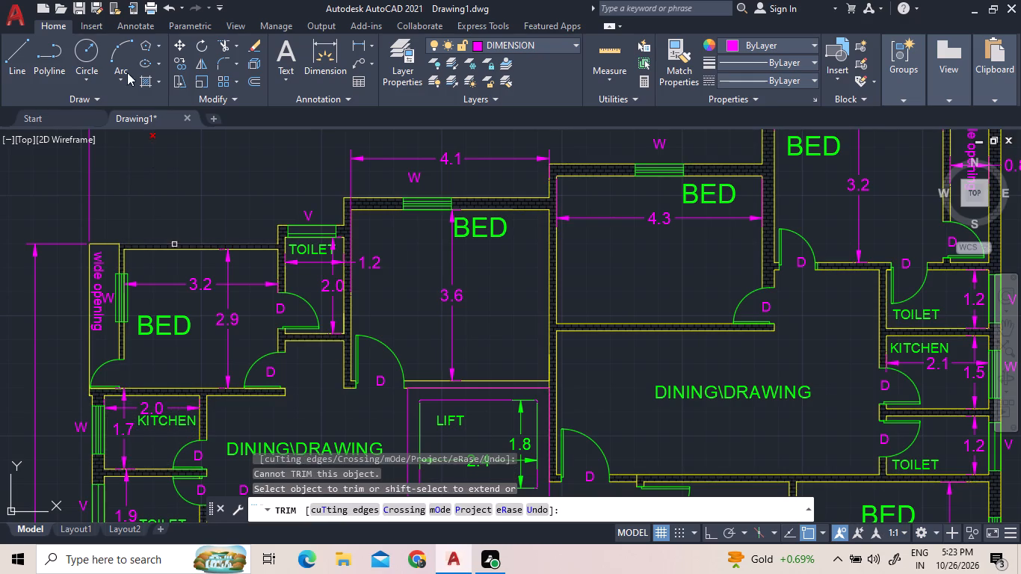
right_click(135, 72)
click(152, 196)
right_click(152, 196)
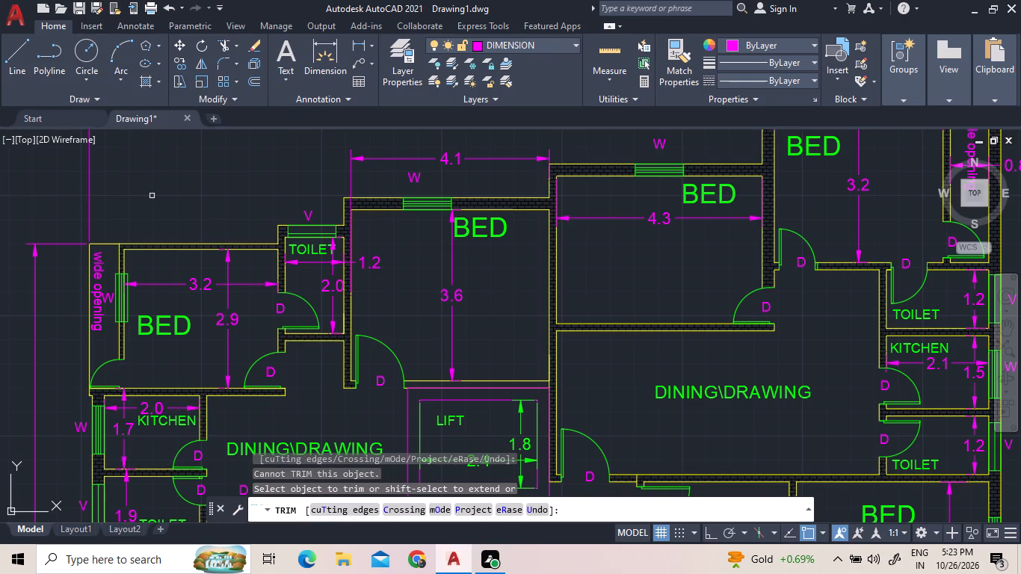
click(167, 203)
Start a solid hatch in colour 215,235,210 and fill the 6.3-wide dining/drawing room and the stair hall.
scroll(178, 201, down, 1)
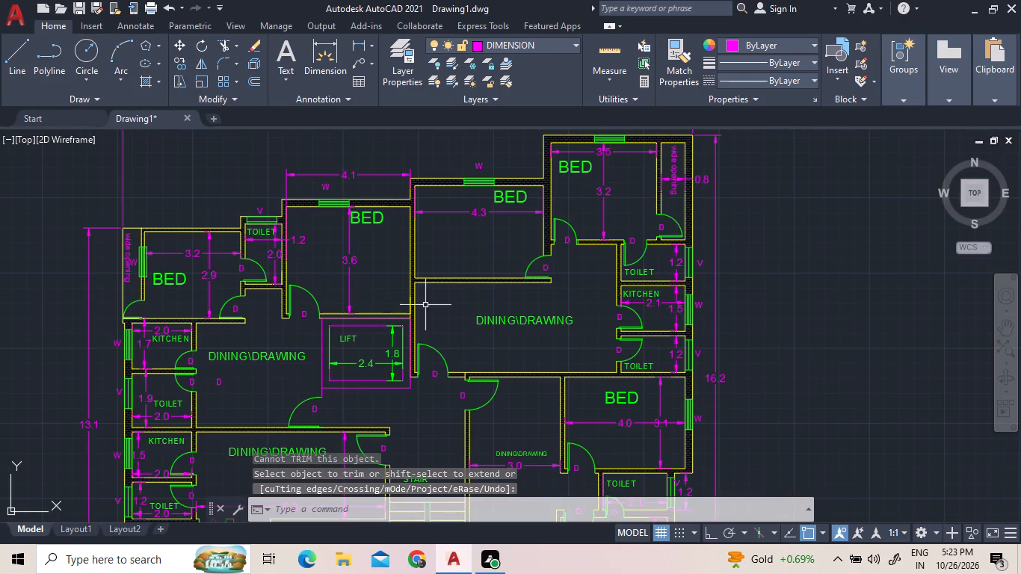
scroll(496, 309, down, 2)
scroll(505, 413, up, 4)
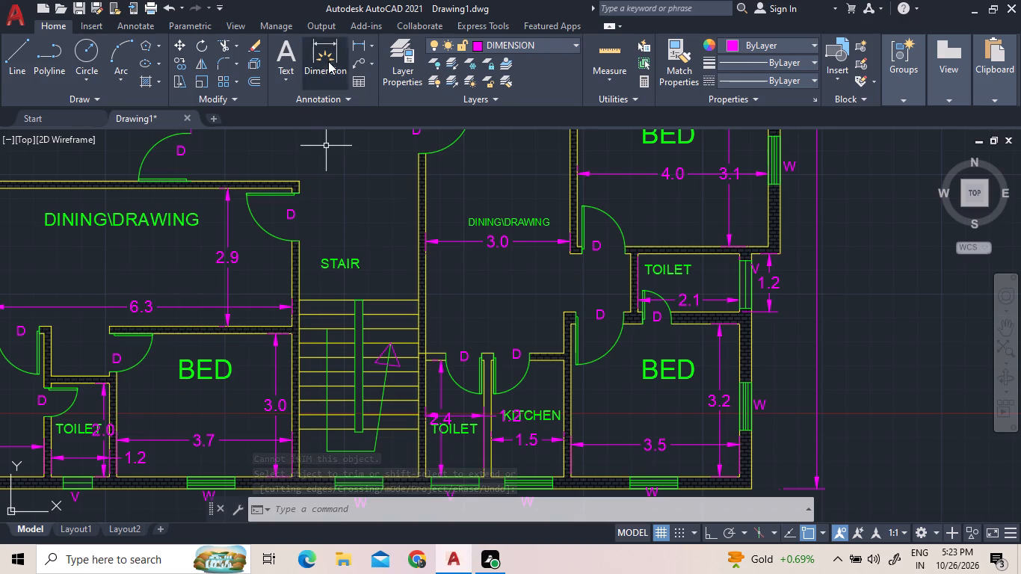
click(149, 84)
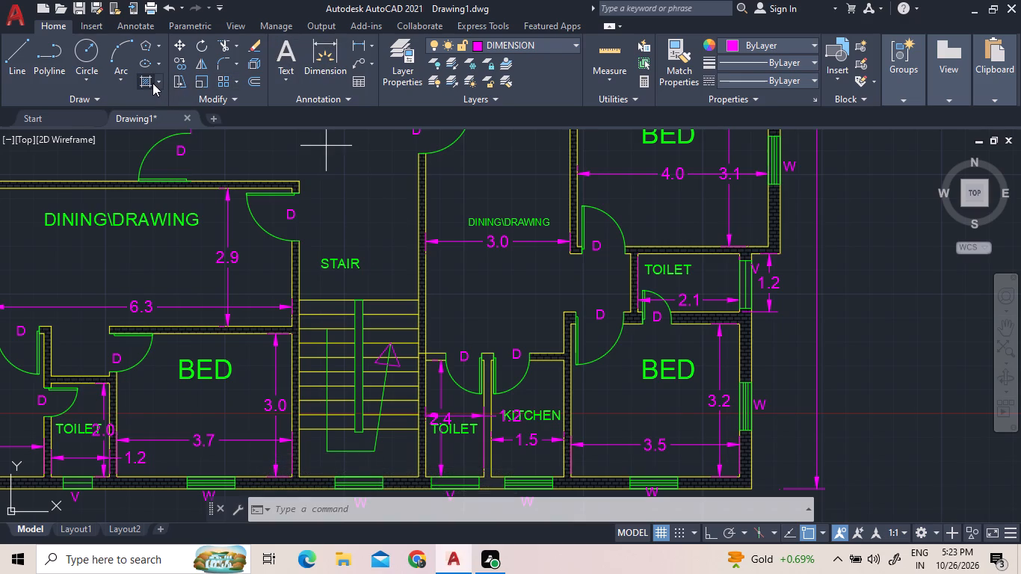
click(383, 48)
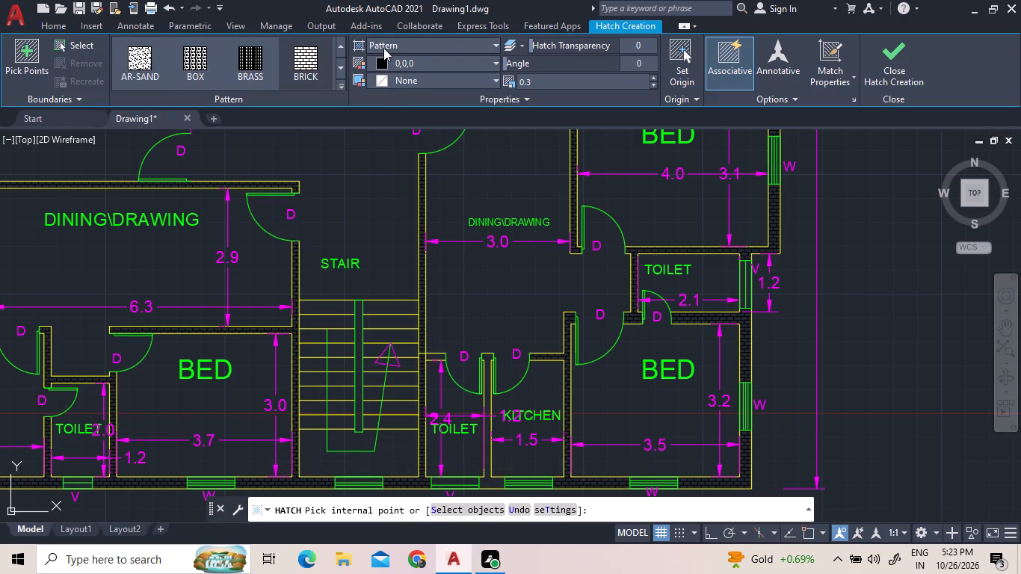
click(381, 67)
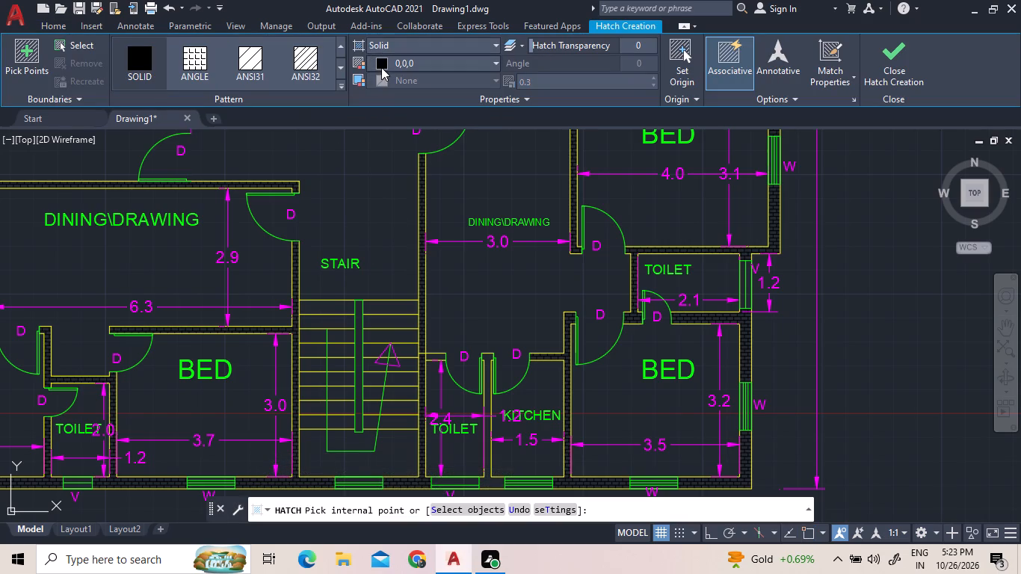
click(410, 60)
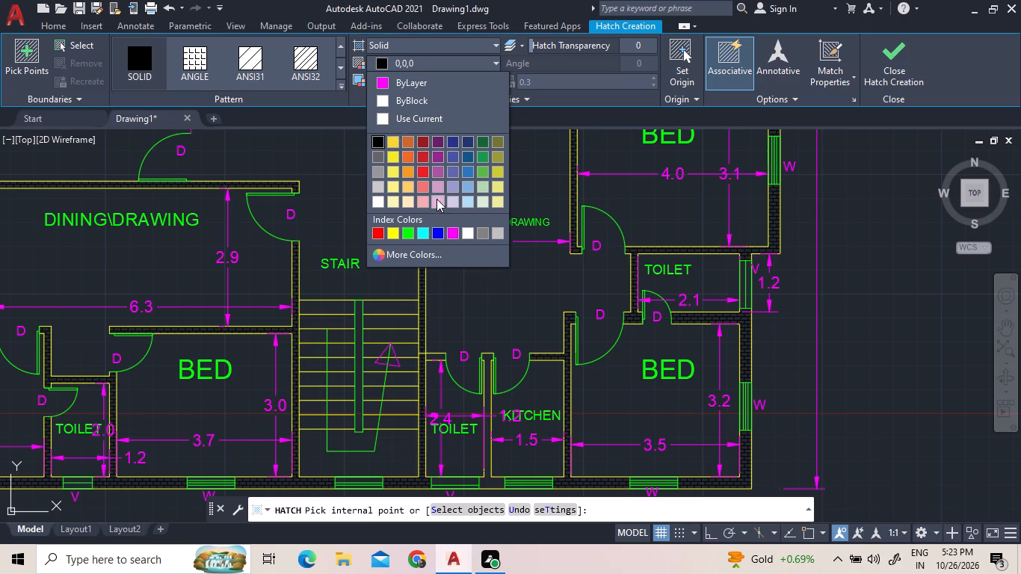
click(486, 197)
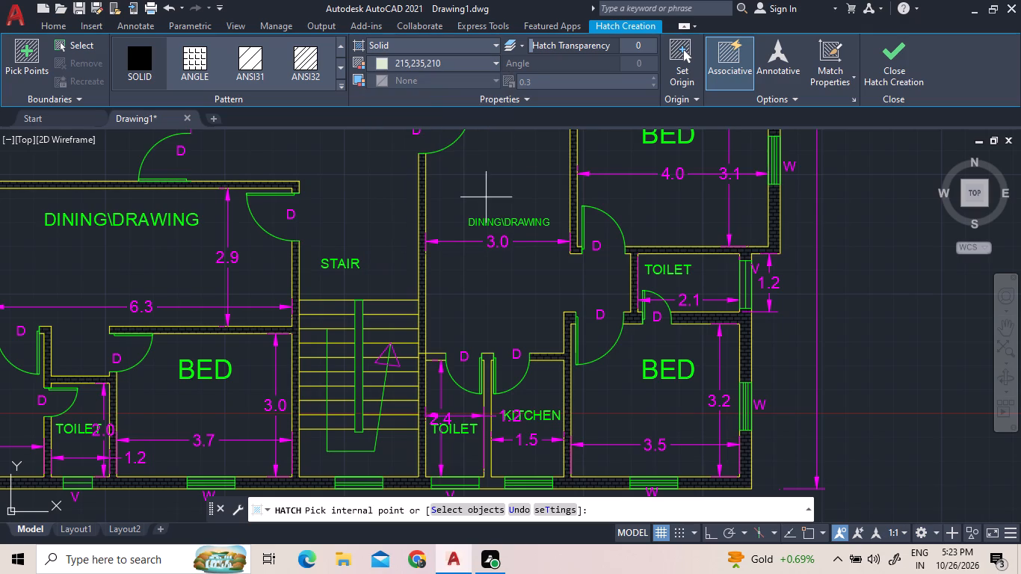
click(108, 264)
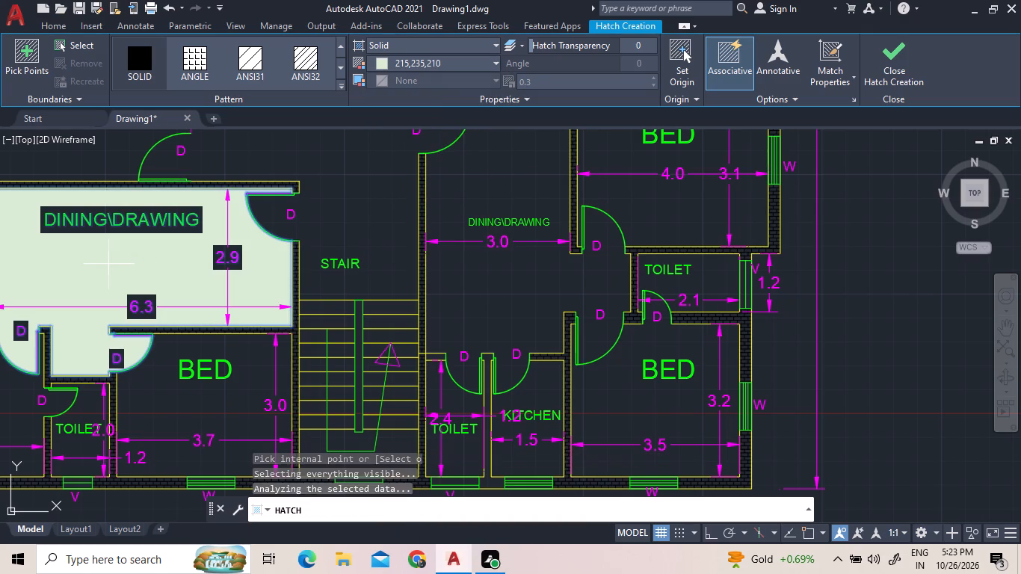
click(354, 225)
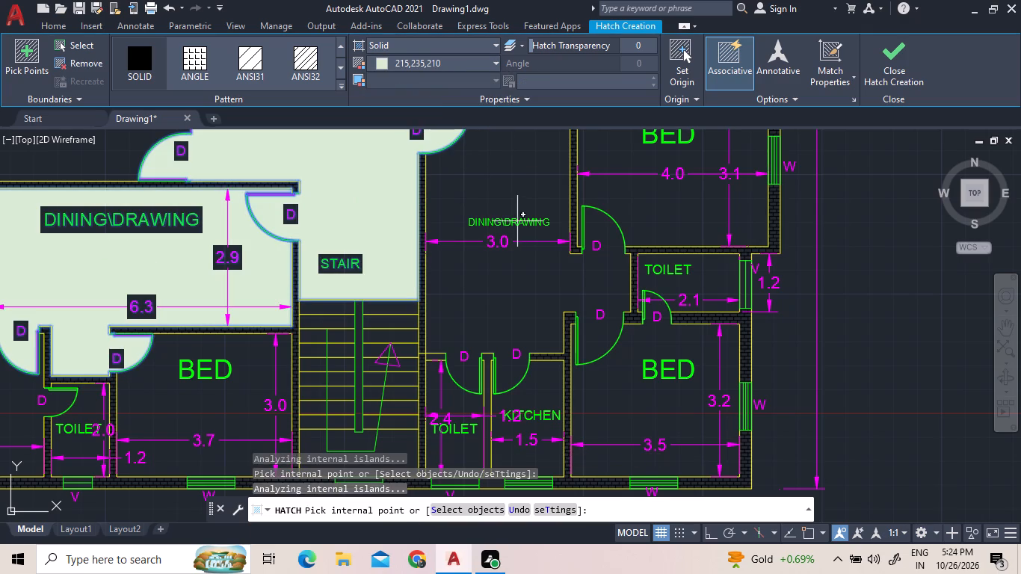
Add the southeast flat to the solid hatch: 3.0-wide dining/drawing room, 4.0- and 3.5-wide bedrooms, both toilets and the kitchen.
click(508, 189)
click(642, 214)
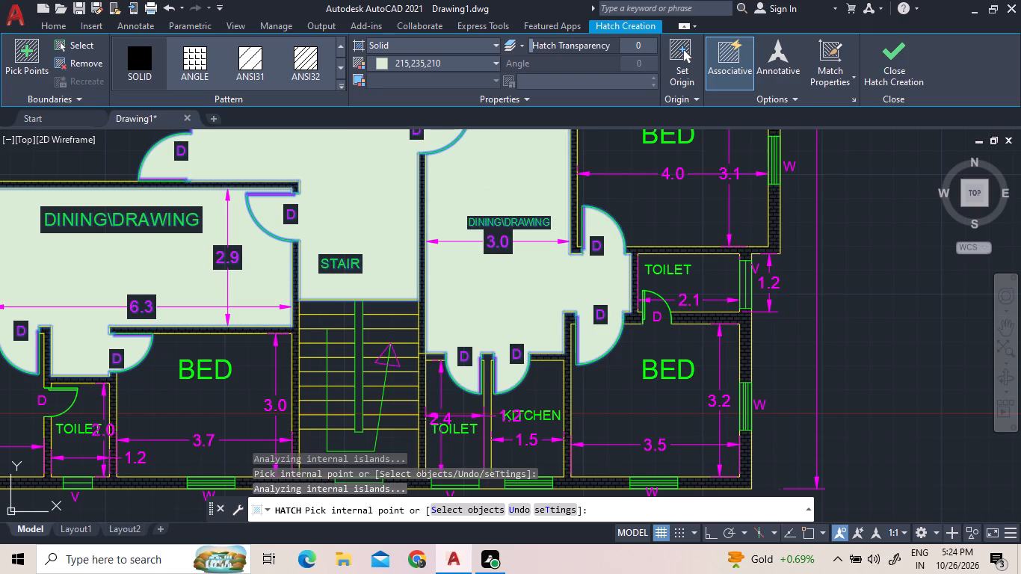
click(673, 290)
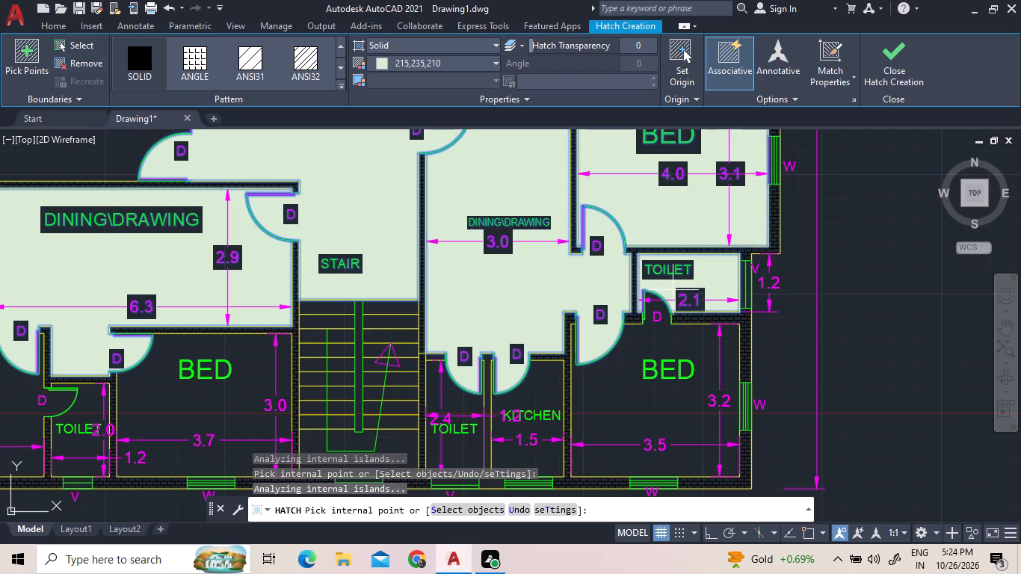
click(624, 362)
scroll(586, 220, down, 3)
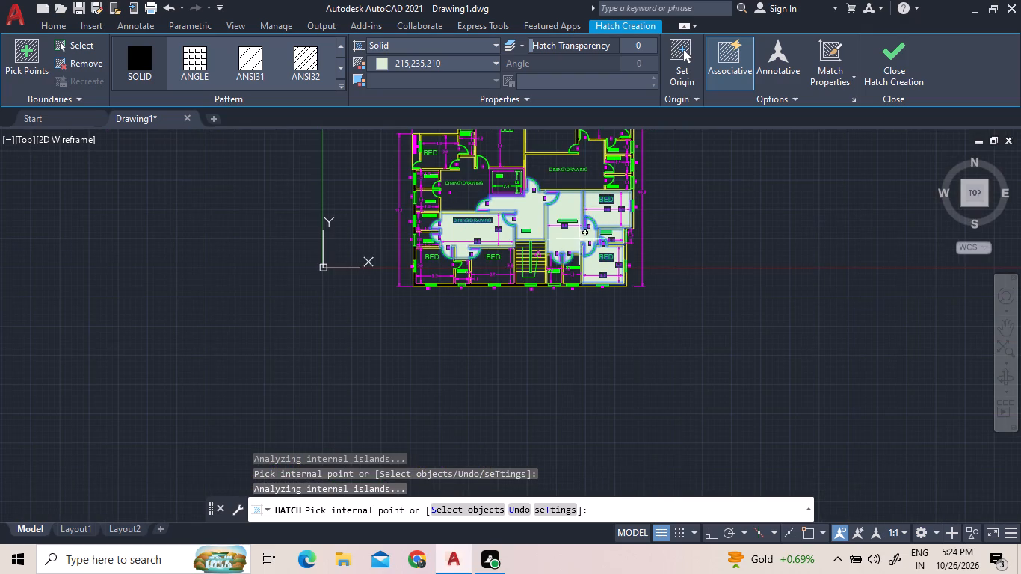
scroll(558, 243, up, 7)
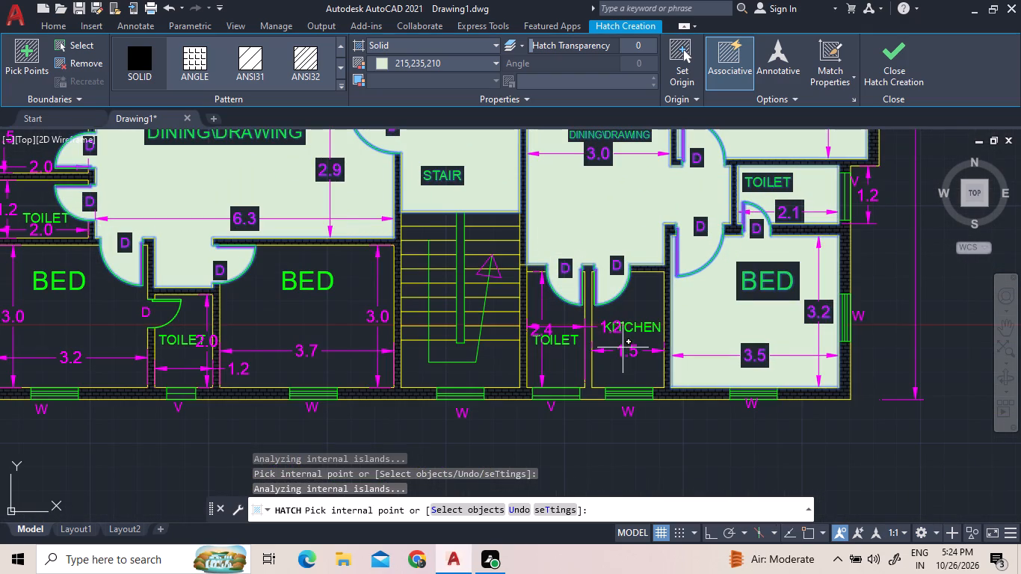
click(645, 277)
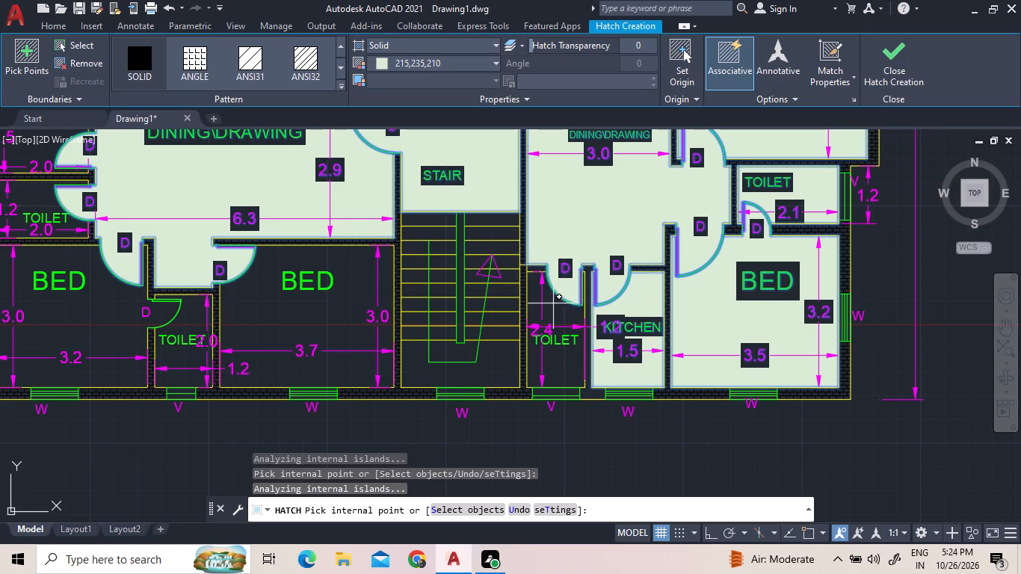
click(553, 303)
Add the 3.7- and 3.2-wide south bedrooms, the toilet between them, the stair's south landing, and the west toilet and kitchen to the hatch.
click(318, 324)
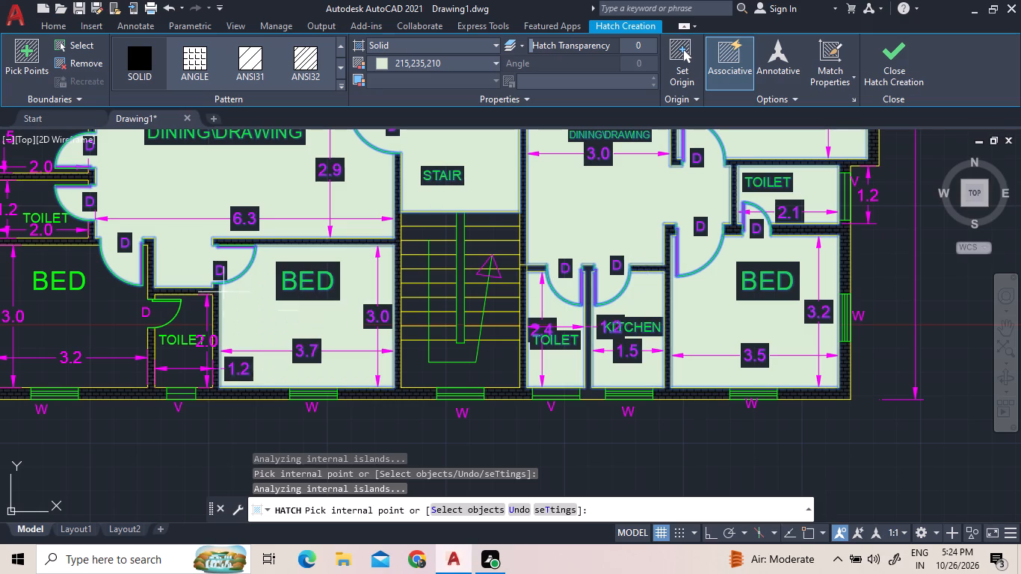
click(188, 318)
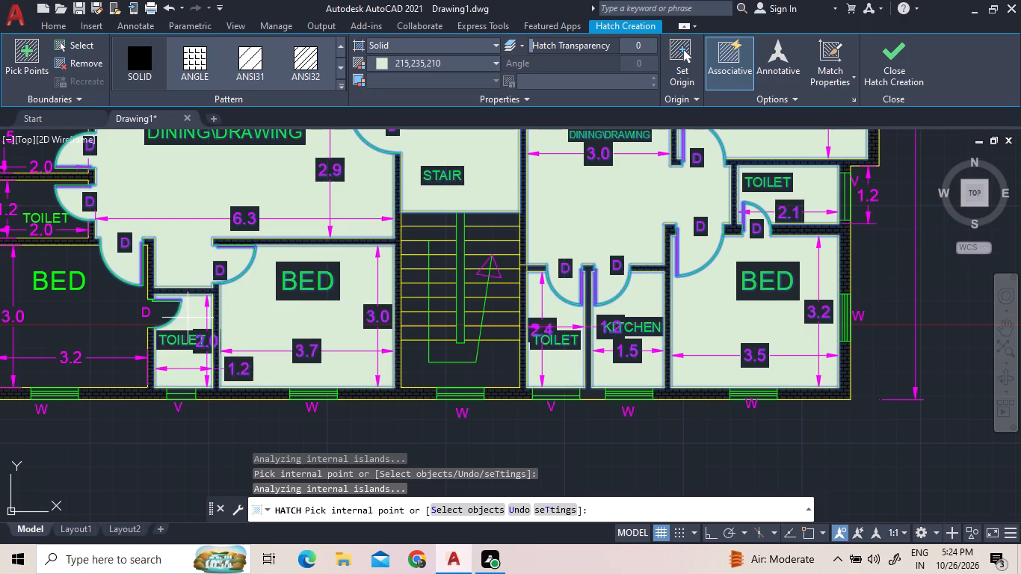
click(440, 363)
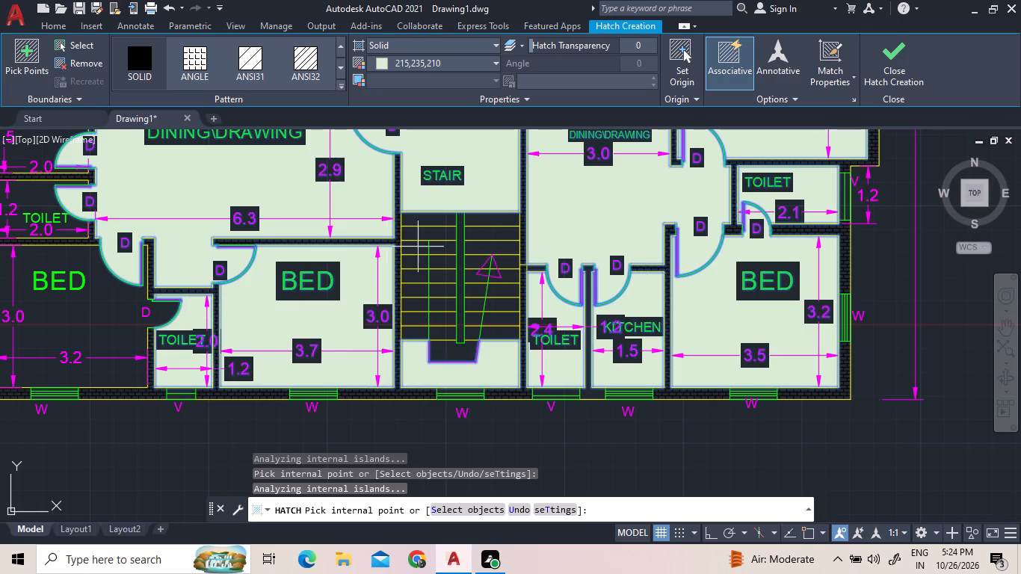
scroll(374, 395, down, 1)
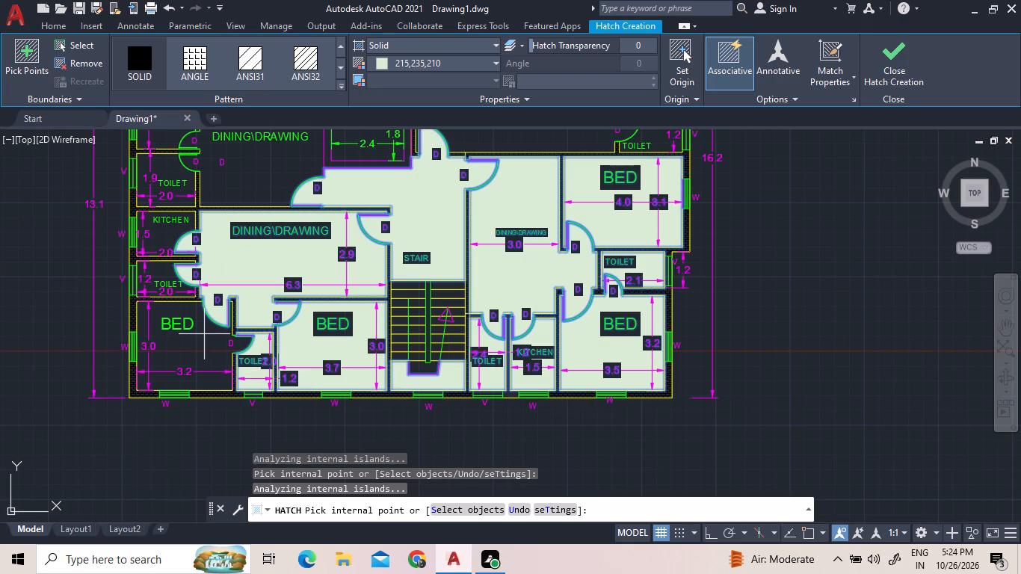
click(204, 335)
click(165, 267)
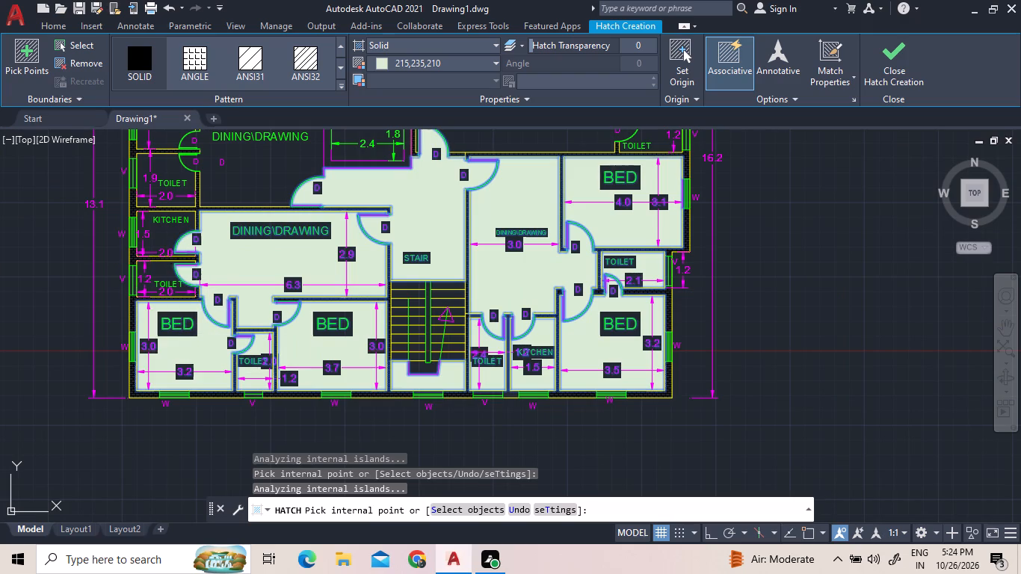
click(171, 227)
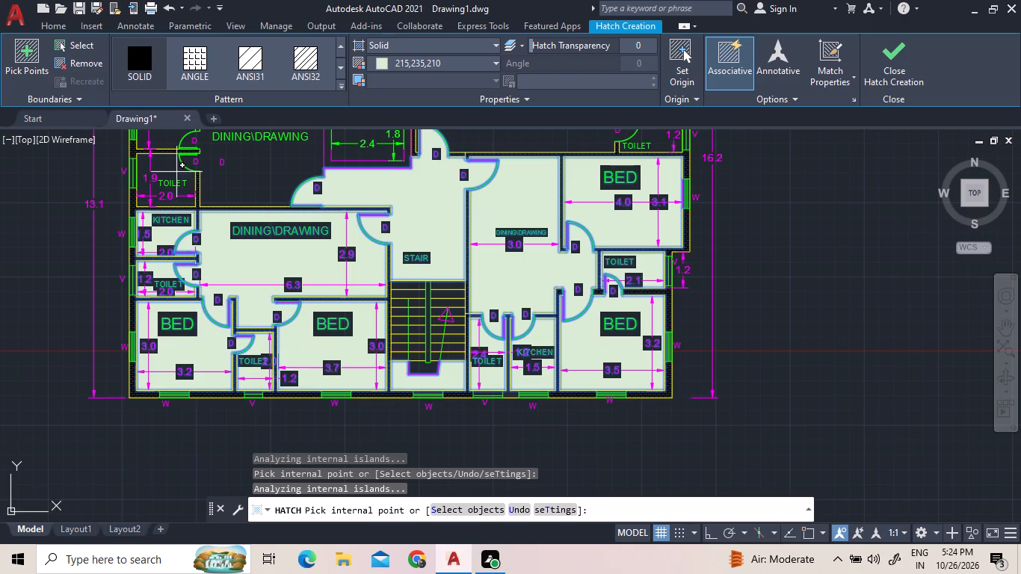
Add the 1.9-deep west toilet, the northwest dining/drawing room and the 4.1-wide bedroom to the hatch.
click(167, 167)
click(251, 180)
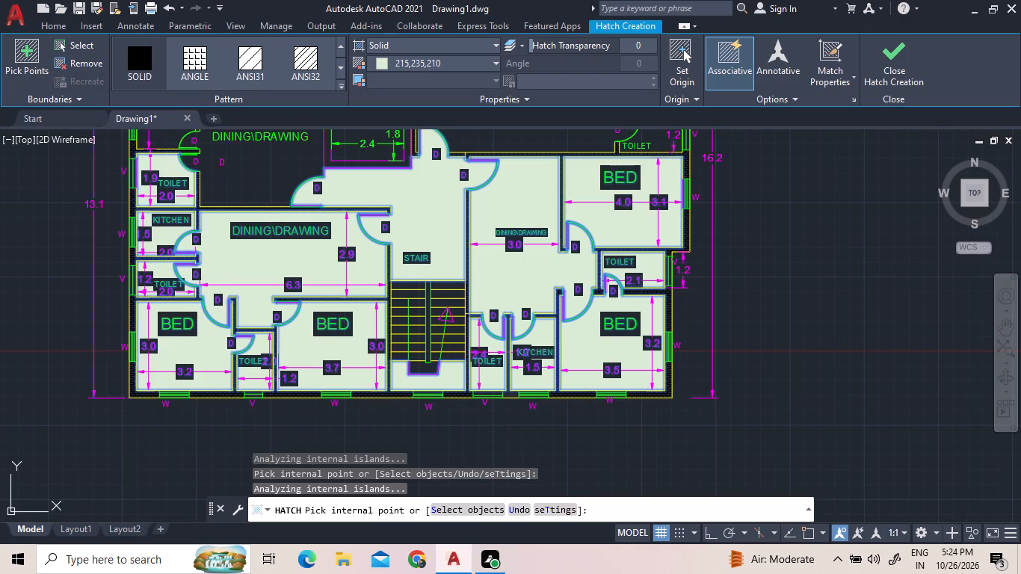
scroll(285, 269, down, 2)
scroll(291, 178, up, 3)
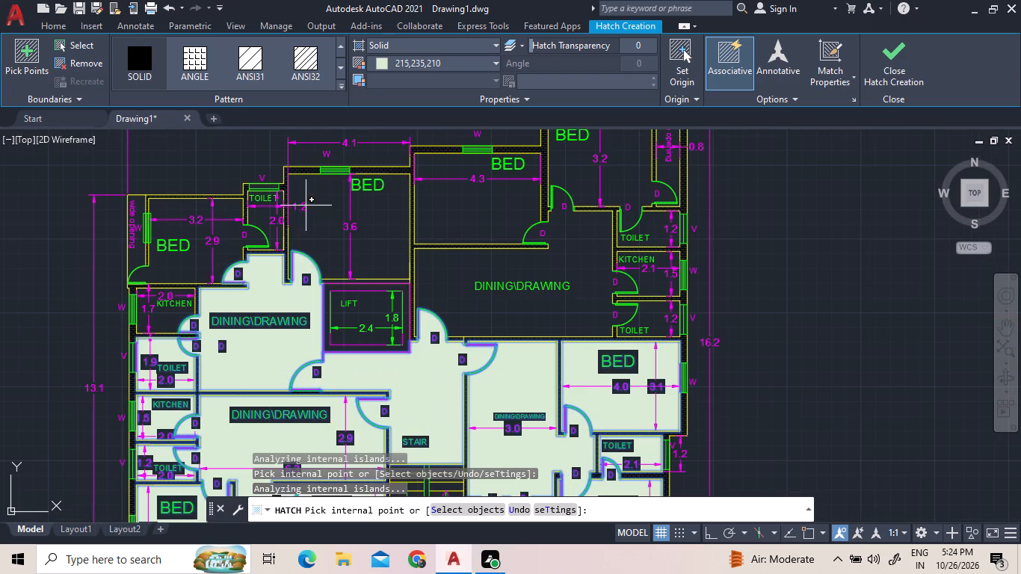
click(306, 206)
Add the northeast flat to the hatch: dining/drawing room, 4.3- and 3.5-wide bedrooms, both toilets and the 2.1-wide kitchen.
click(448, 256)
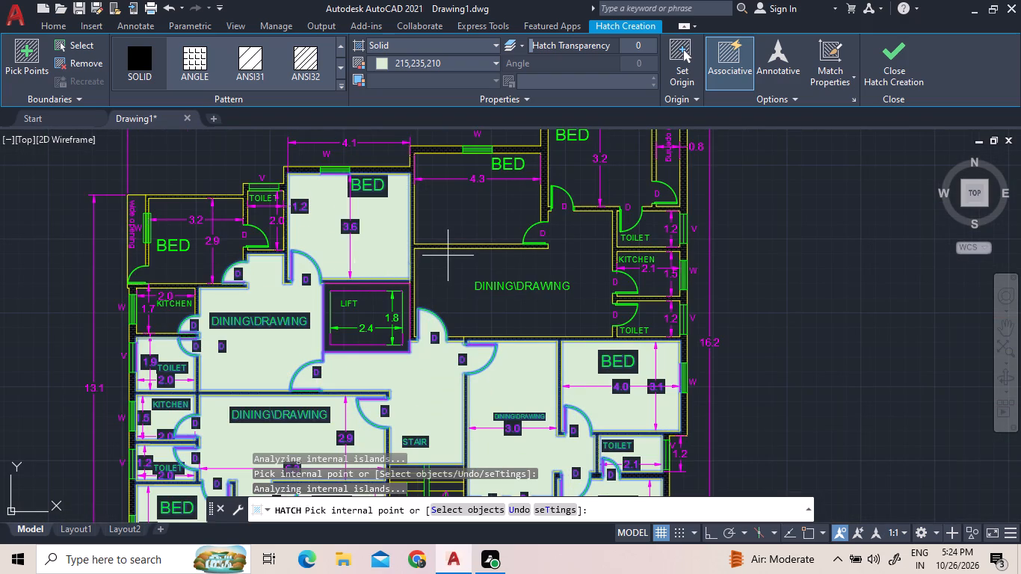
click(451, 203)
click(556, 159)
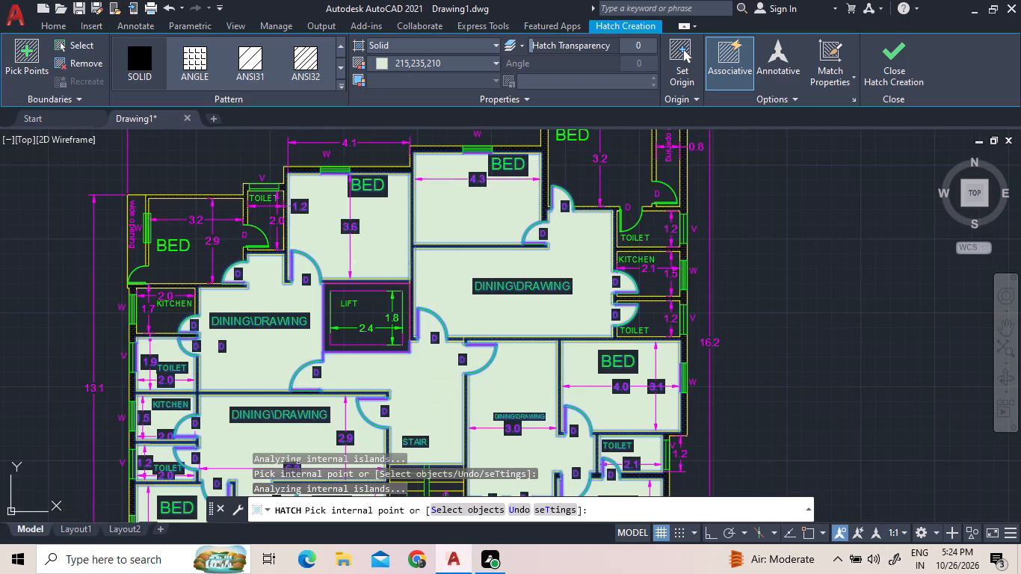
click(660, 235)
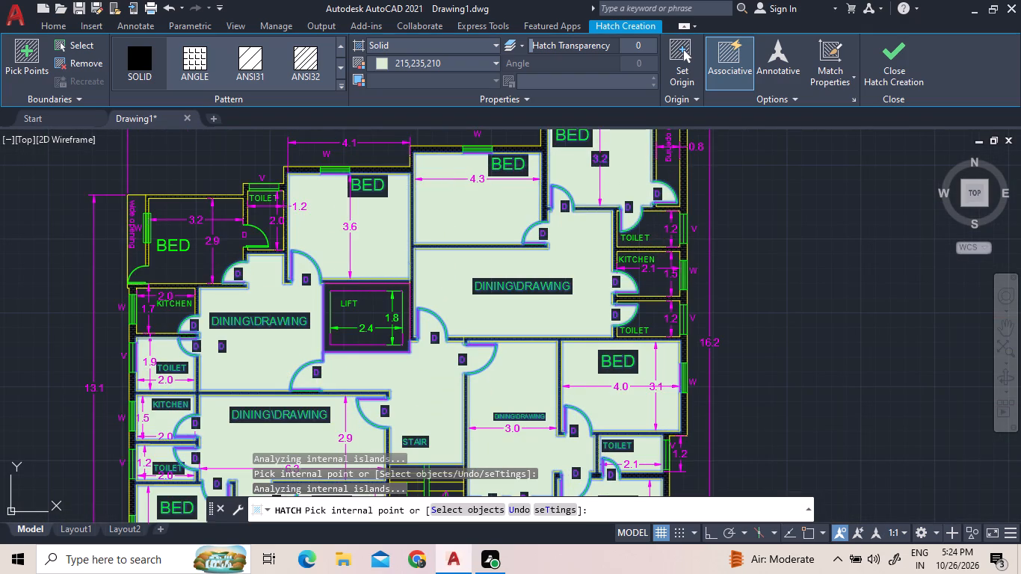
click(655, 298)
click(656, 292)
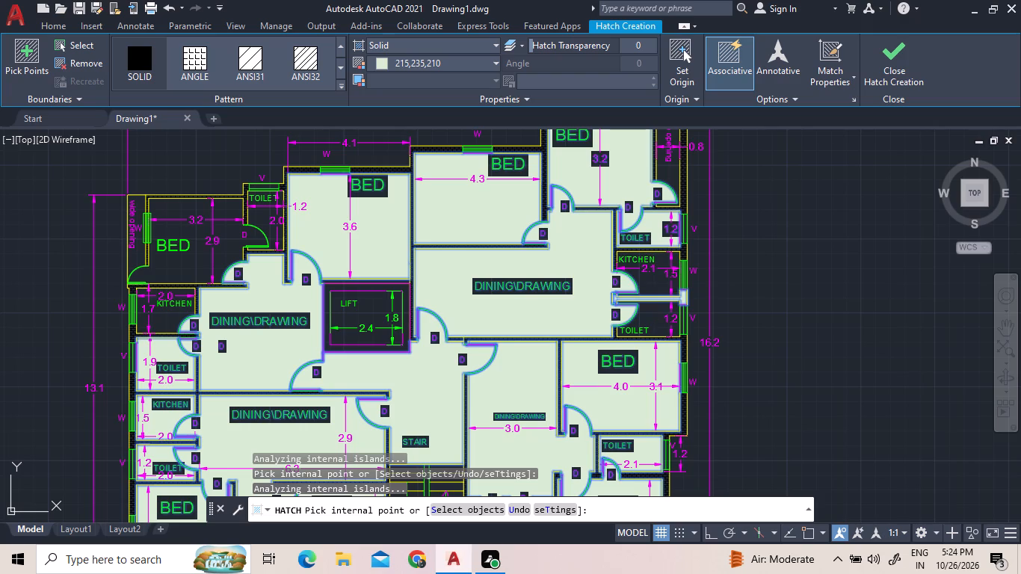
click(663, 318)
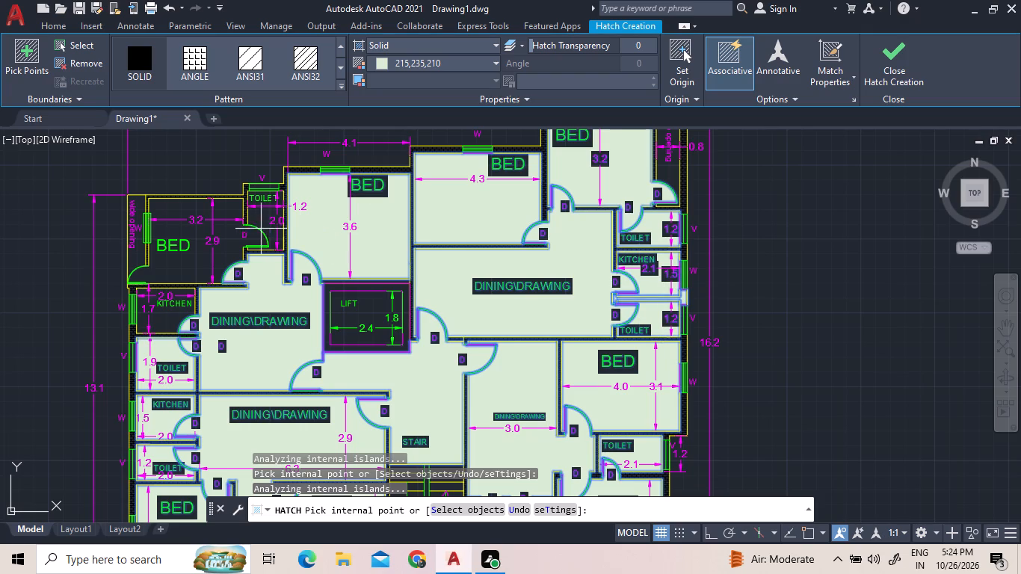
Add the northwest toilet, the 3.2 by 2.9 northwest bedroom and the 1.7-deep kitchen, and finish the solid hatch.
click(265, 217)
click(219, 241)
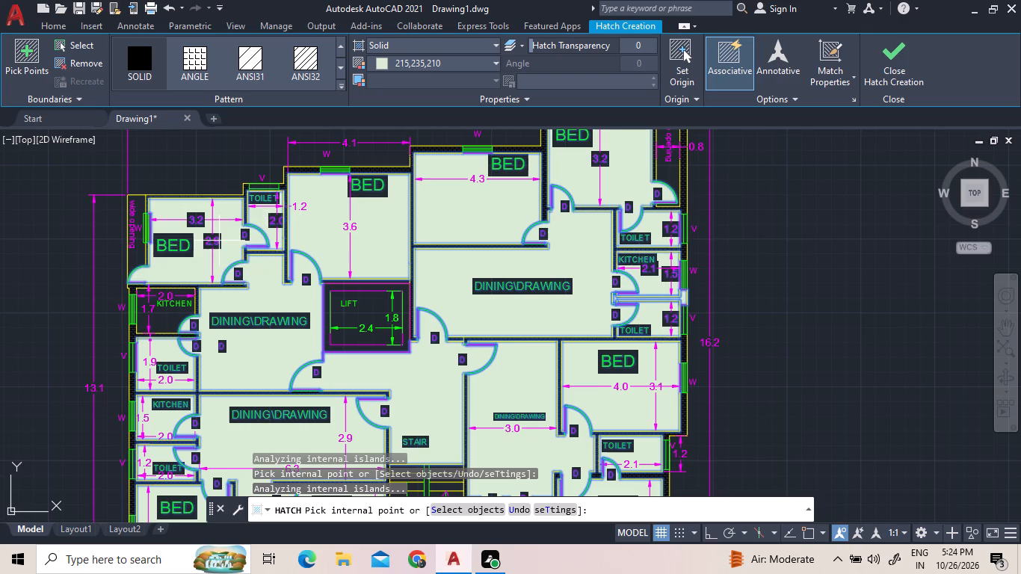
click(160, 310)
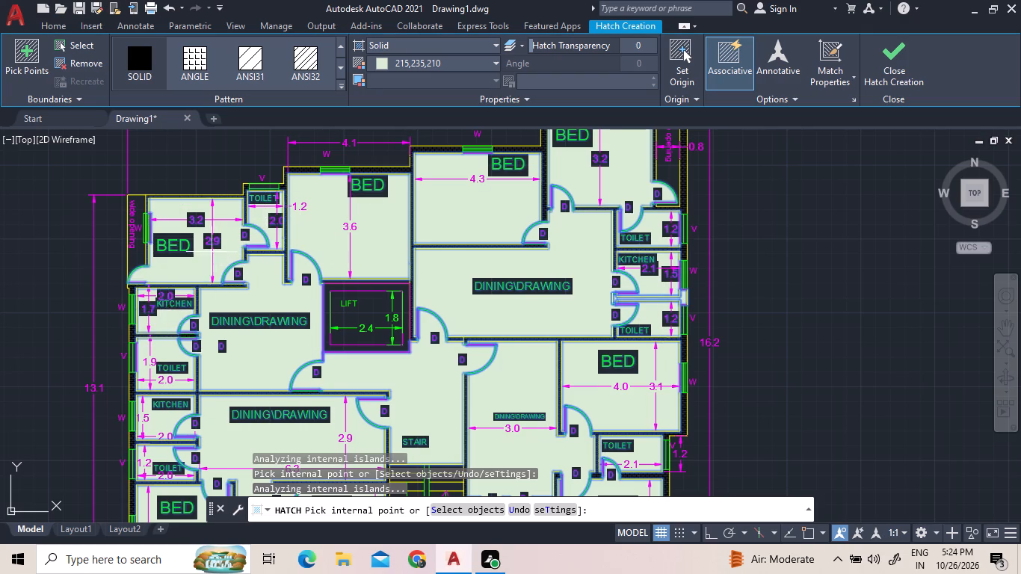
scroll(216, 245, down, 2)
scroll(217, 249, up, 3)
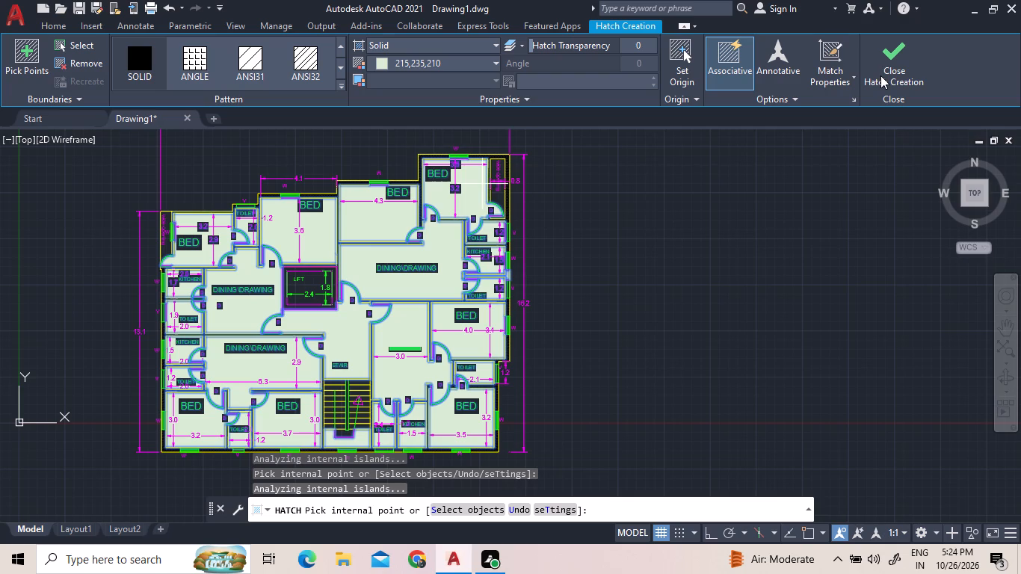
click(880, 75)
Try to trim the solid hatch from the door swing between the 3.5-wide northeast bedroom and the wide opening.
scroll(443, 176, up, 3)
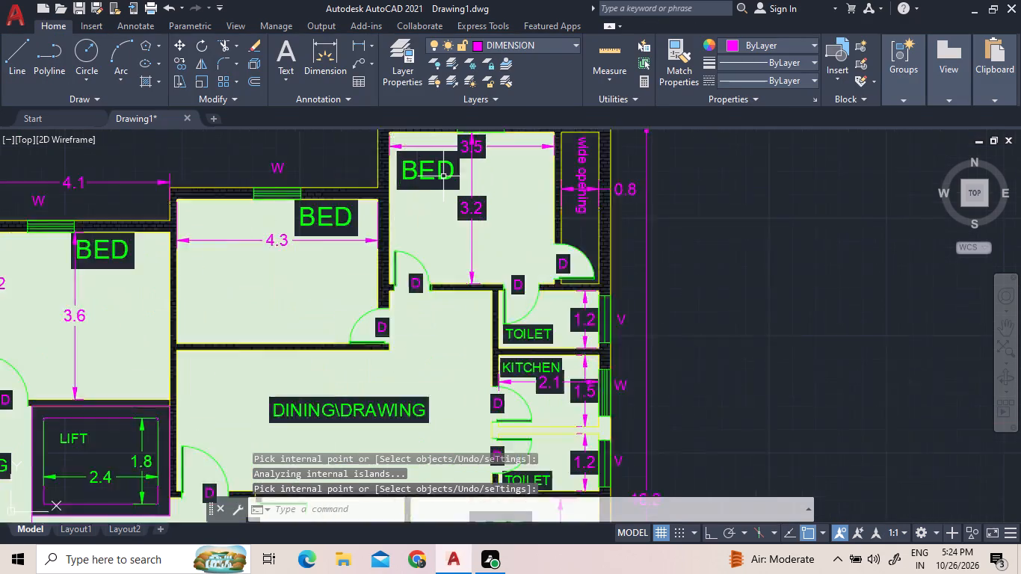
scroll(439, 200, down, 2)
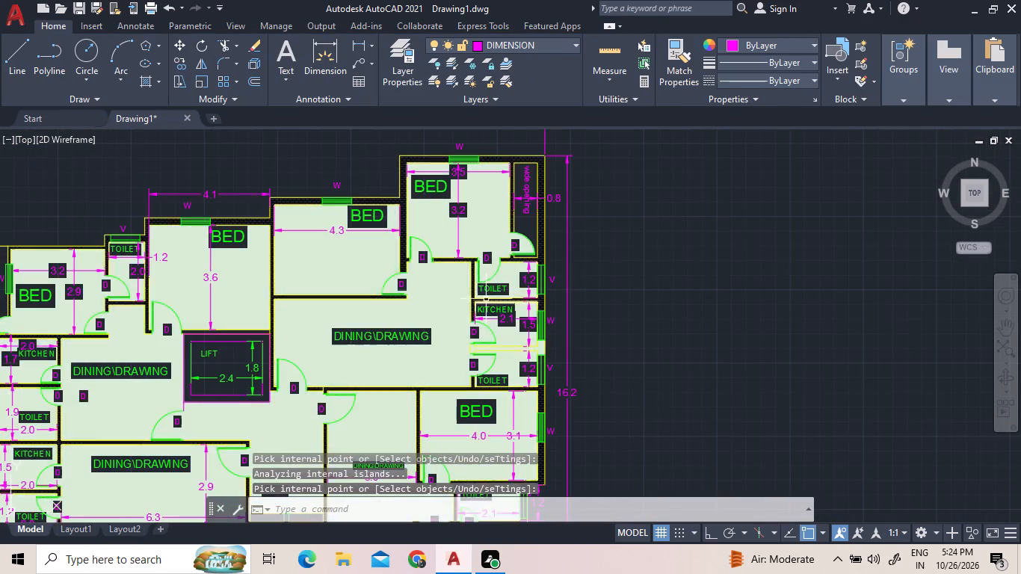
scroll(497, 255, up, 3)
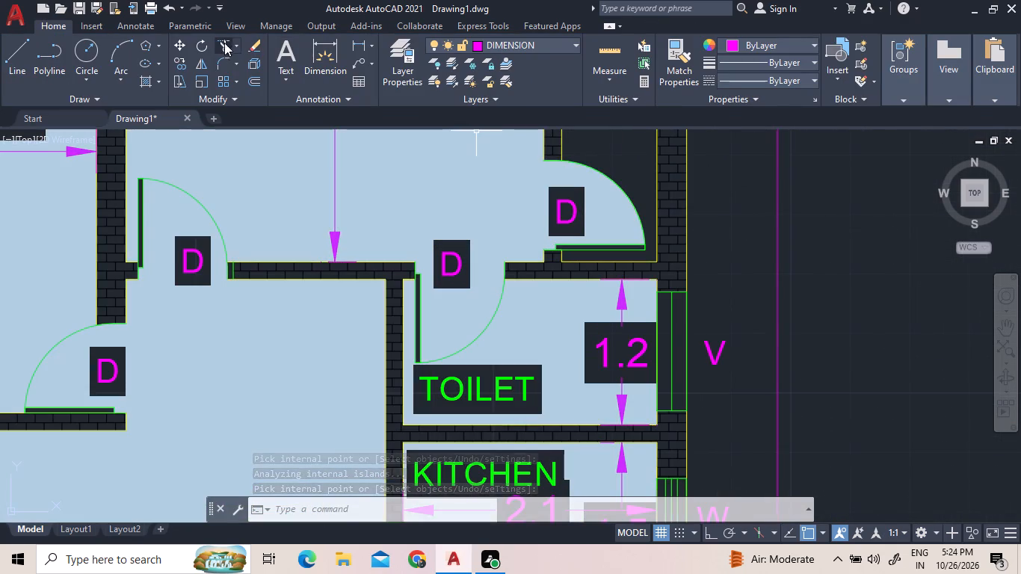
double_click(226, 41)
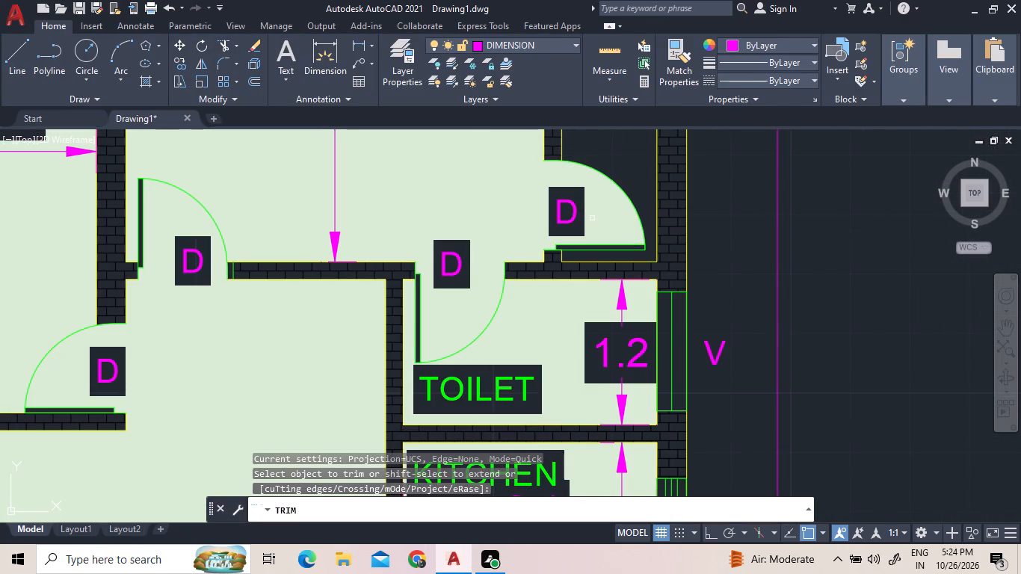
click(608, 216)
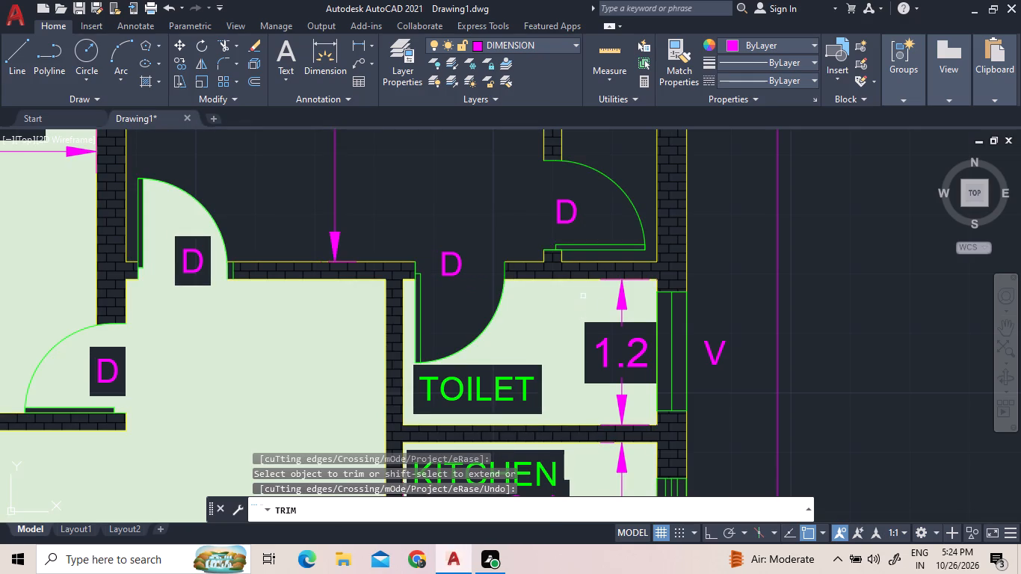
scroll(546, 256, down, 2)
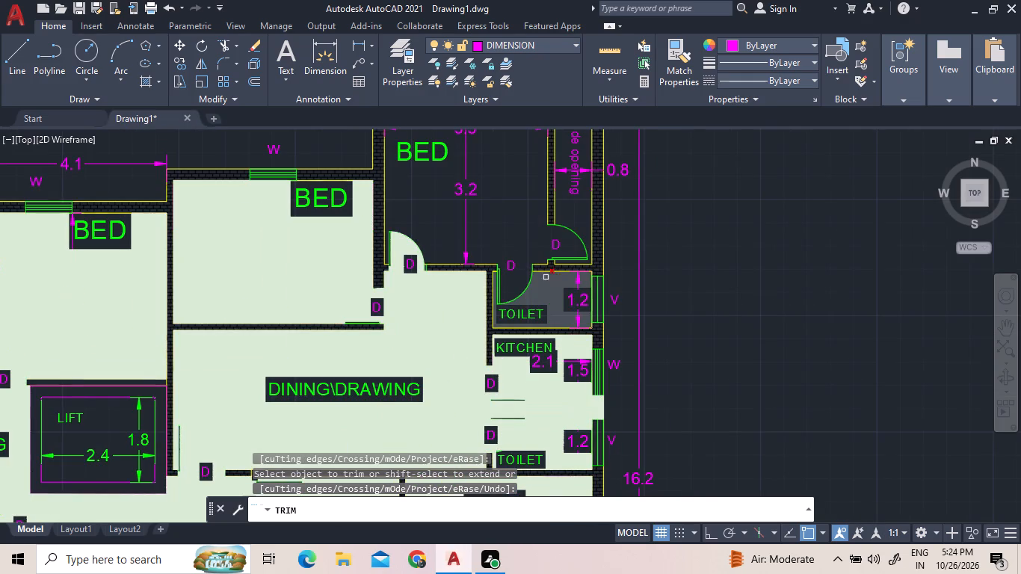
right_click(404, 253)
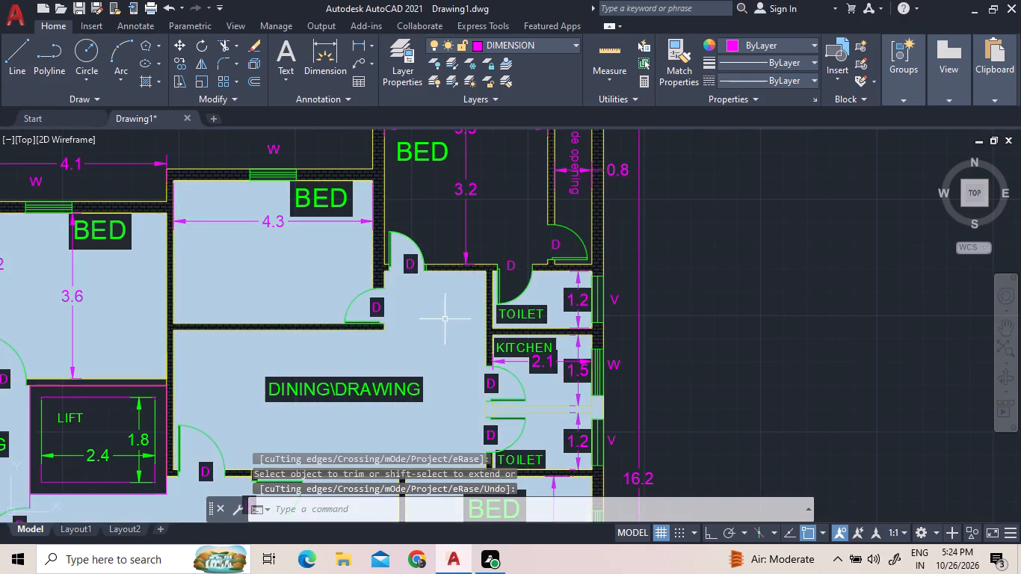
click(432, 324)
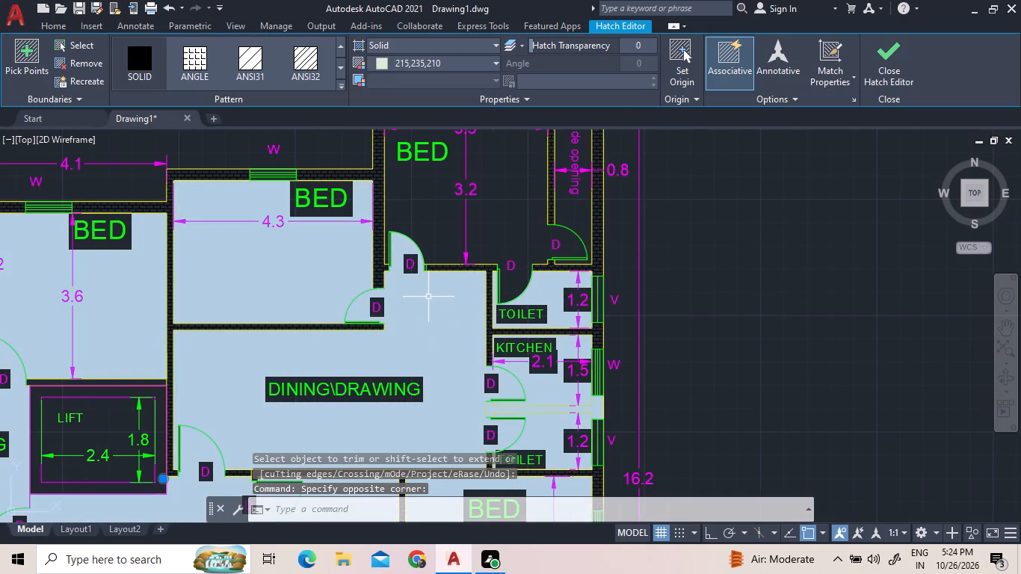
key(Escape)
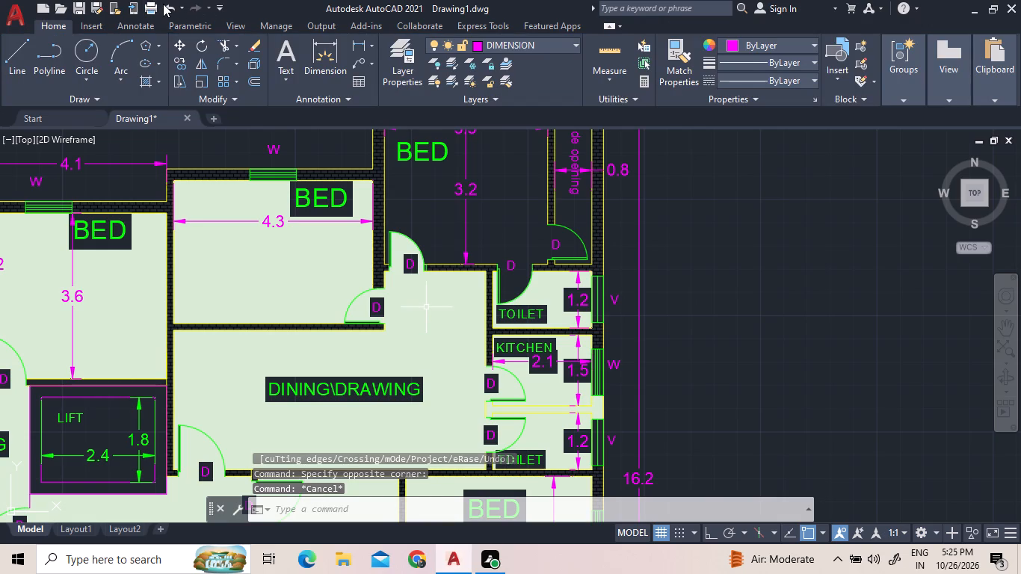
Undo the hatch trim and the solid light green floor hatch in all rooms.
click(163, 4)
click(163, 4)
click(163, 4)
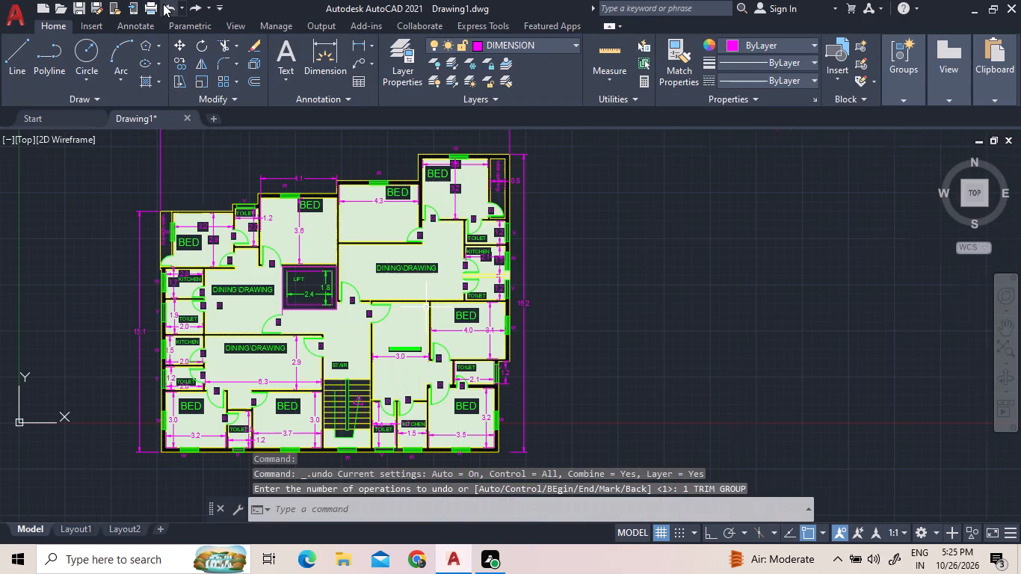
click(163, 4)
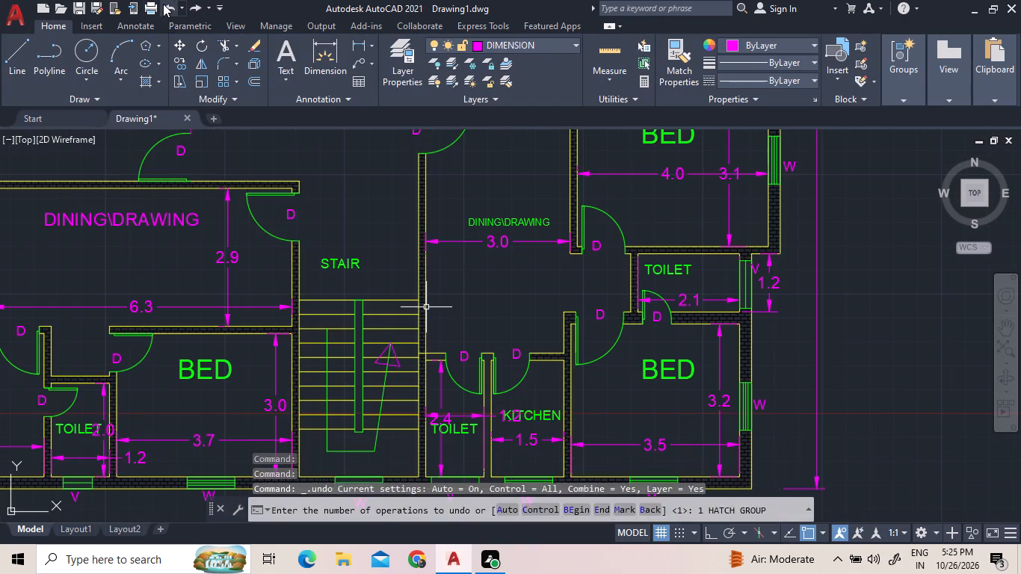
Save the drawing as "26 oct 5.30" in the AUTOCAD folder on New Volume (H:).
scroll(449, 253, down, 2)
scroll(468, 321, down, 2)
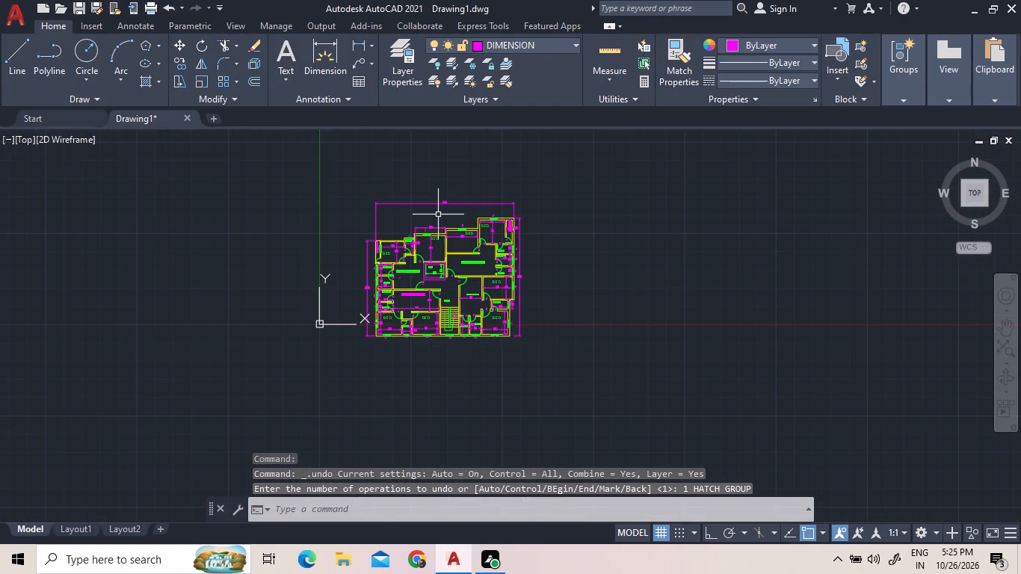
scroll(437, 210, up, 3)
click(79, 14)
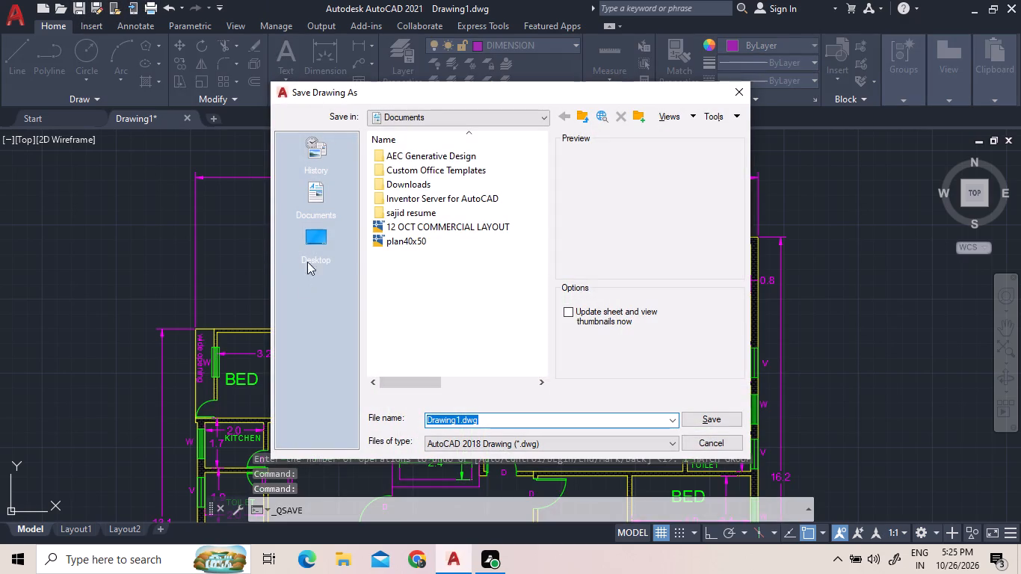
click(437, 111)
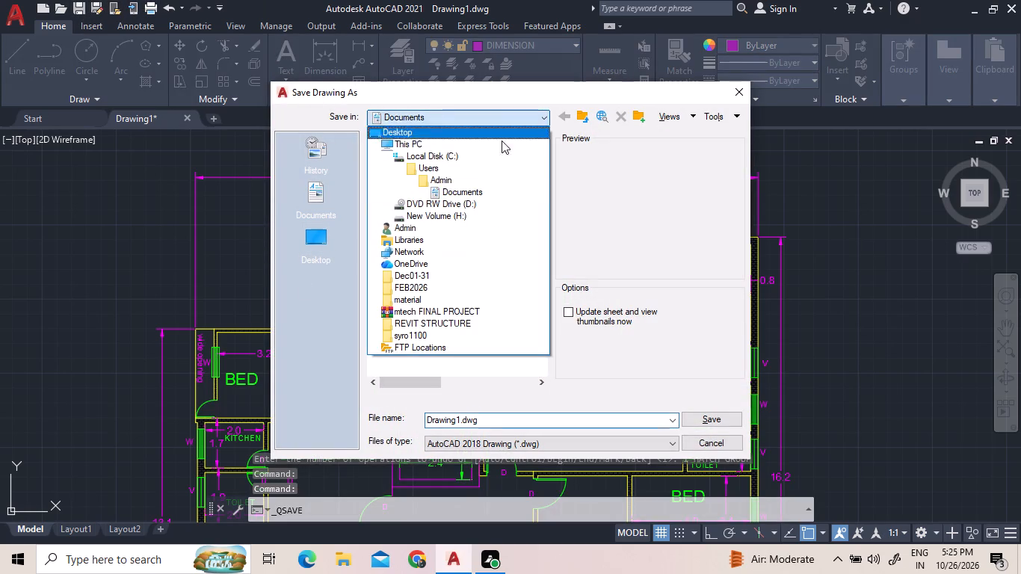
click(489, 216)
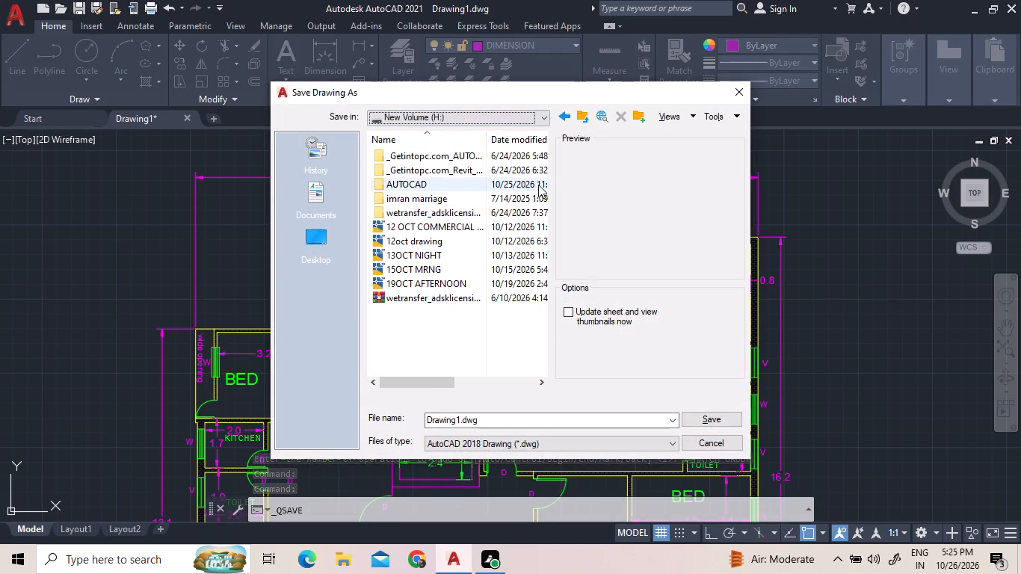
double_click(487, 182)
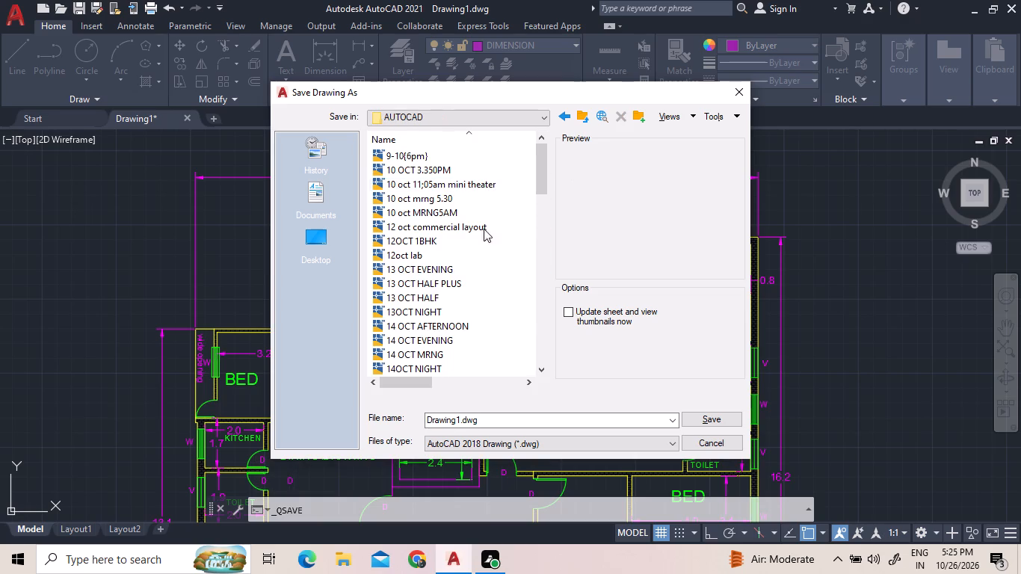
click(495, 428)
click(493, 416)
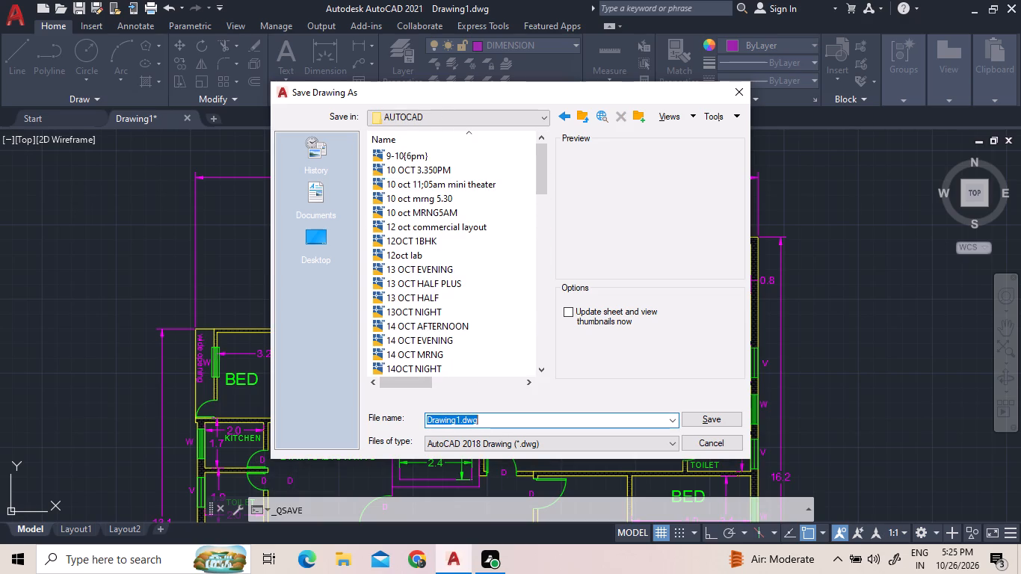
key(2)
key(6)
key(space)
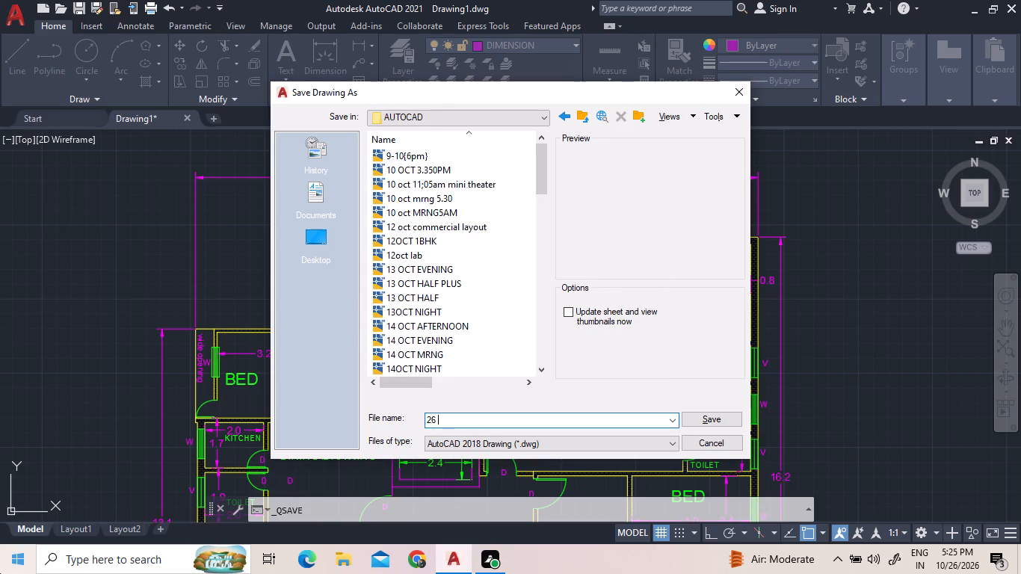
text(oct)
key(space)
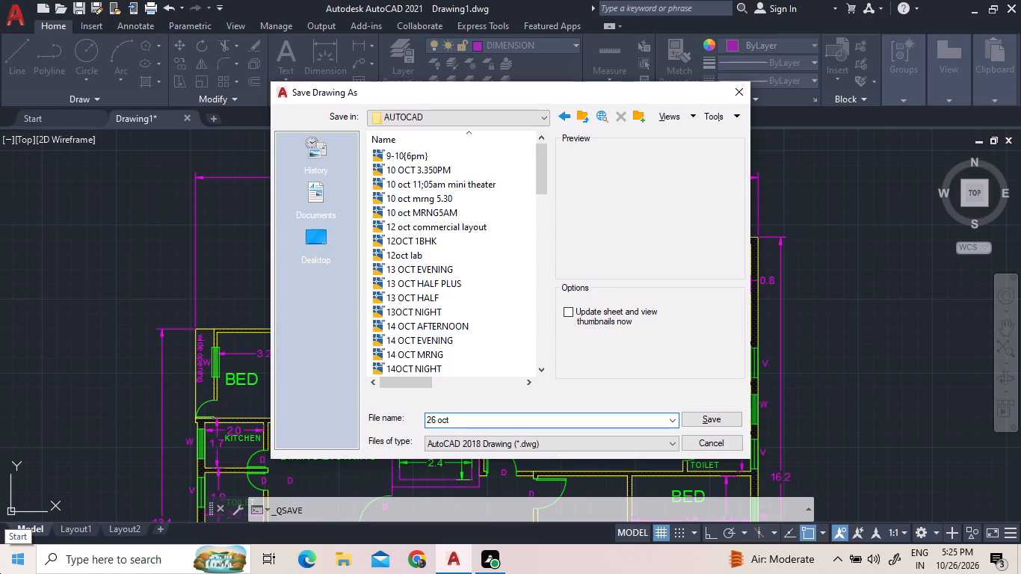
text(5.30)
key(Return)
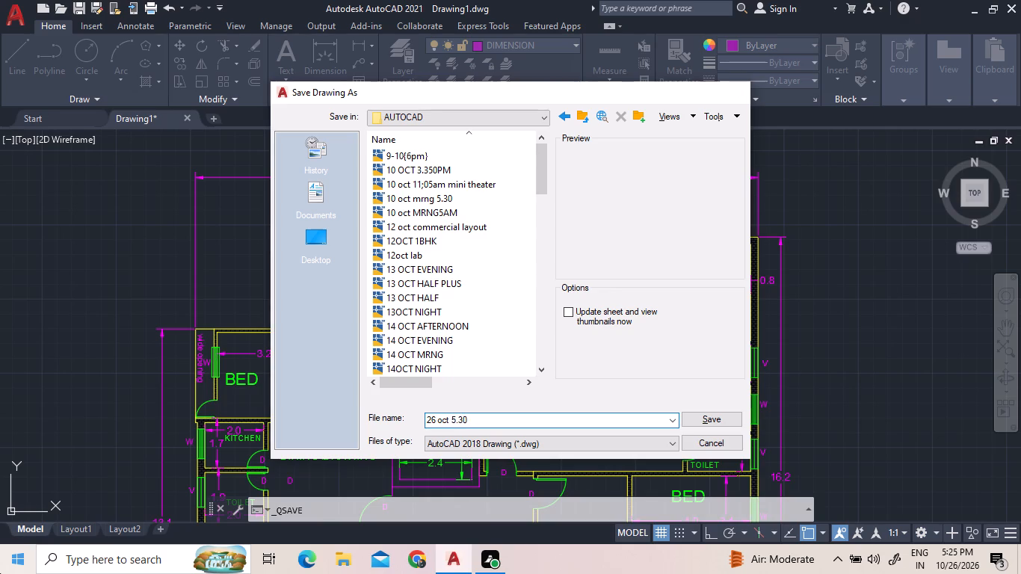